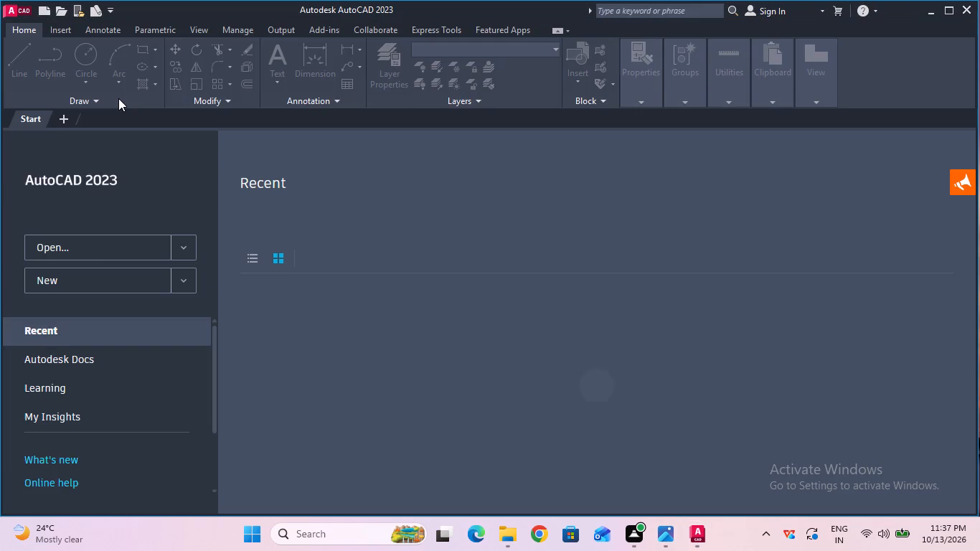
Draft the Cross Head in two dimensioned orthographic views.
Create a new blank drawing from the acad.dwt template.
{"action": "left_click", "coordinate": [103, 286]}
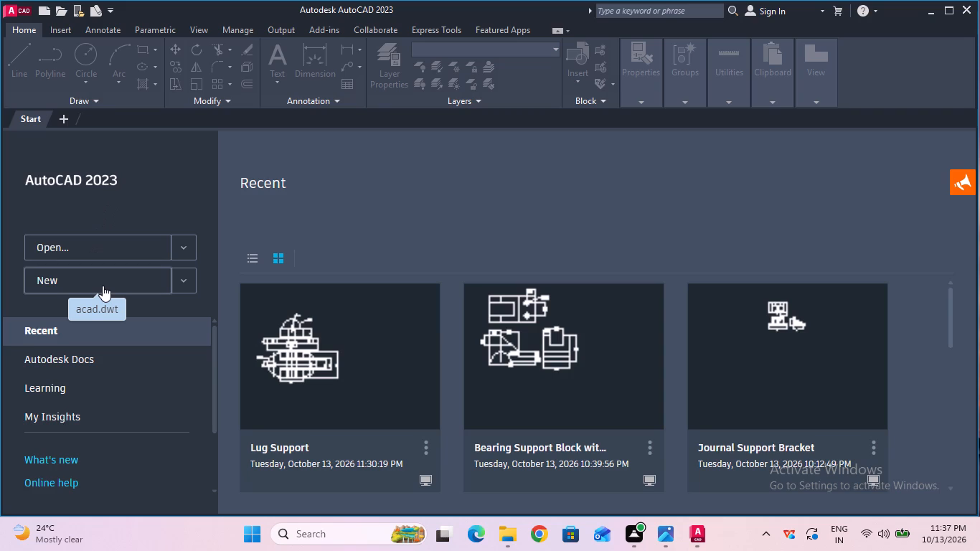
{"action": "left_click", "coordinate": [105, 285]}
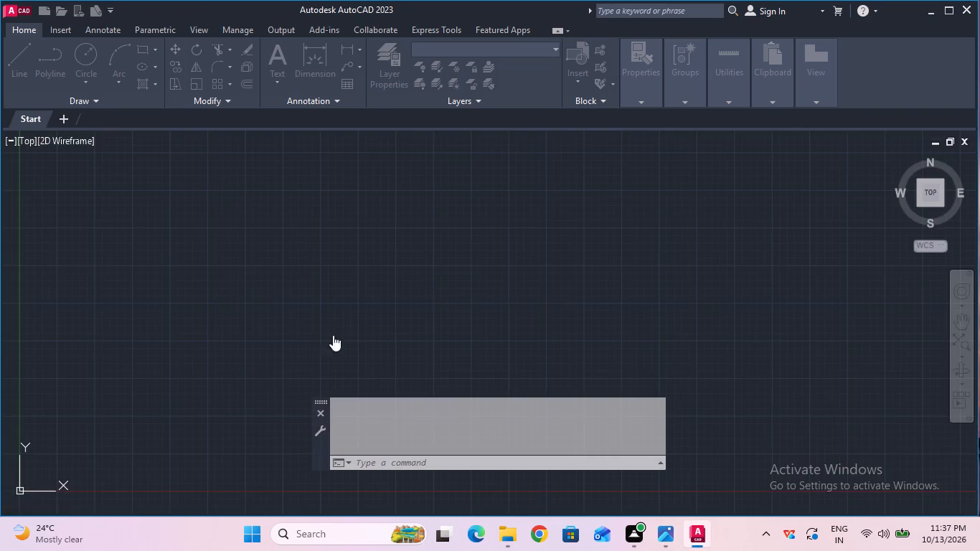
Turn on command logging with LOGFILEON.
{"action": "left_click", "coordinate": [449, 460]}
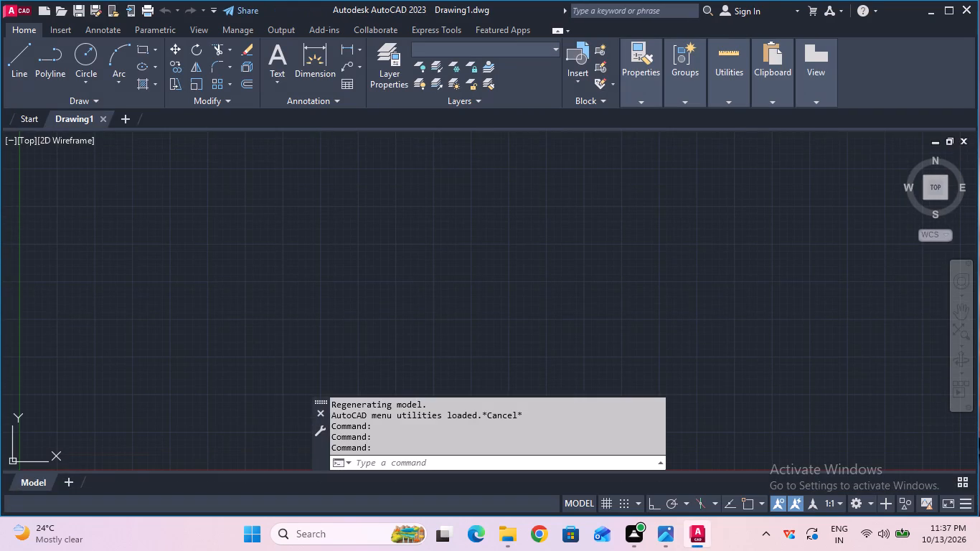
{"action": "type", "text": "log"}
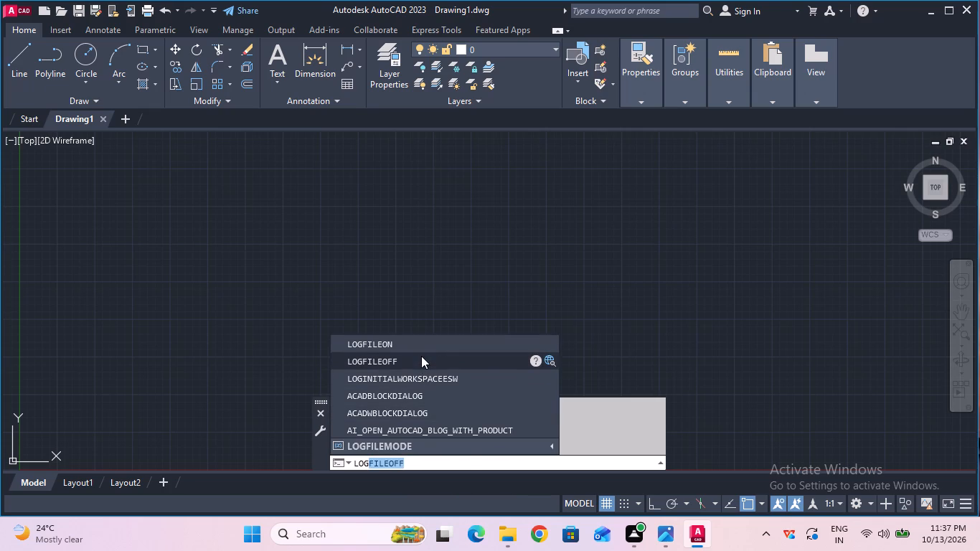
{"action": "left_click", "coordinate": [421, 343]}
Configure the drawing units to length precision 0 and an insertion scale in millimeters.
{"action": "left_click", "coordinate": [419, 457]}
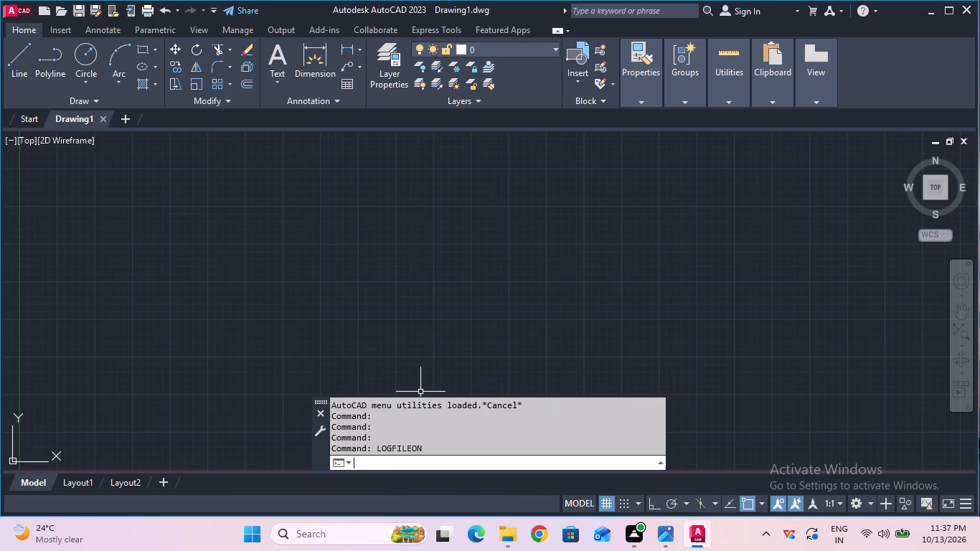
{"action": "type", "text": "unit"}
{"action": "left_click", "coordinate": [414, 395]}
{"action": "left_click", "coordinate": [435, 197]}
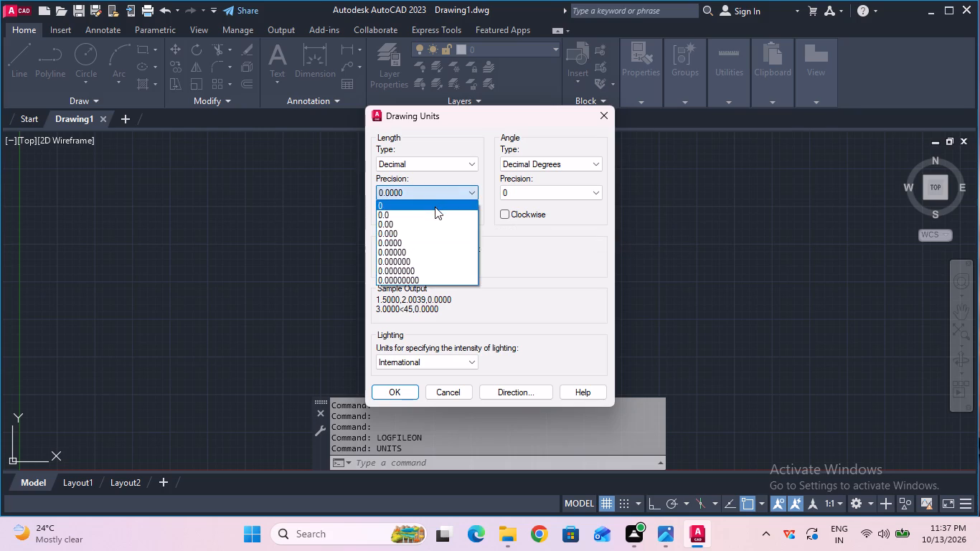
{"action": "left_click", "coordinate": [435, 207]}
{"action": "left_click", "coordinate": [438, 264]}
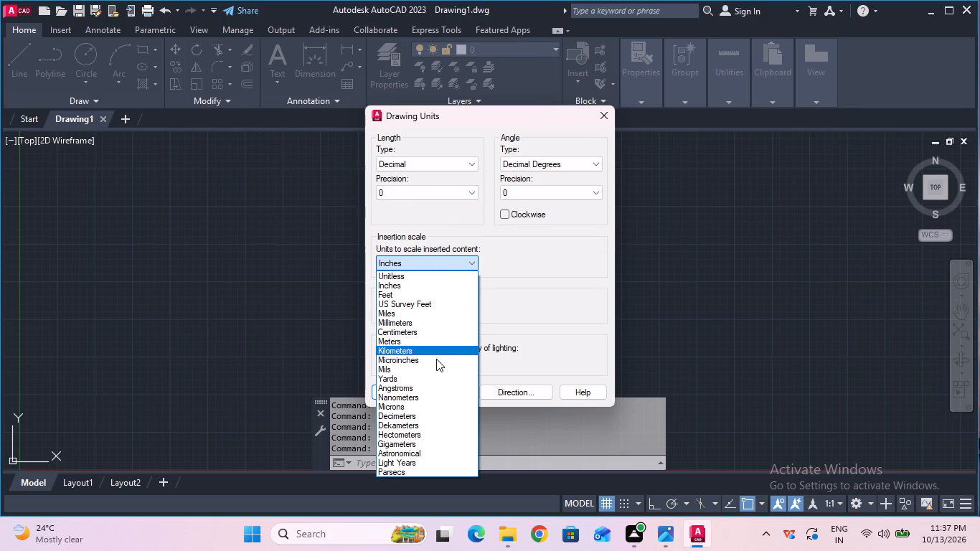
{"action": "left_click", "coordinate": [437, 321]}
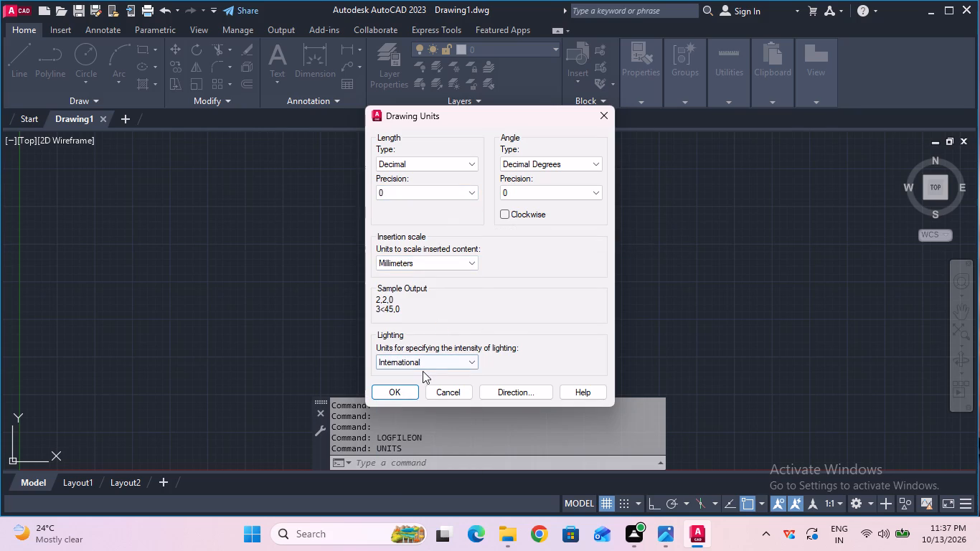
{"action": "left_click", "coordinate": [414, 383]}
{"action": "left_click", "coordinate": [413, 391]}
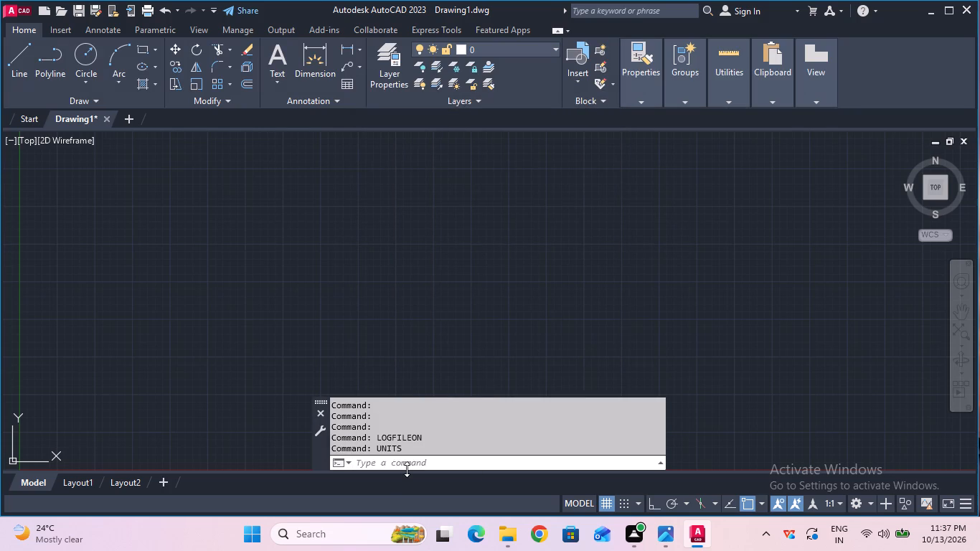
Modify the Standard dimension style so the linear dimension precision is 0.
{"action": "left_click", "coordinate": [407, 469]}
{"action": "key", "text": "d"}
{"action": "key", "text": "Return"}
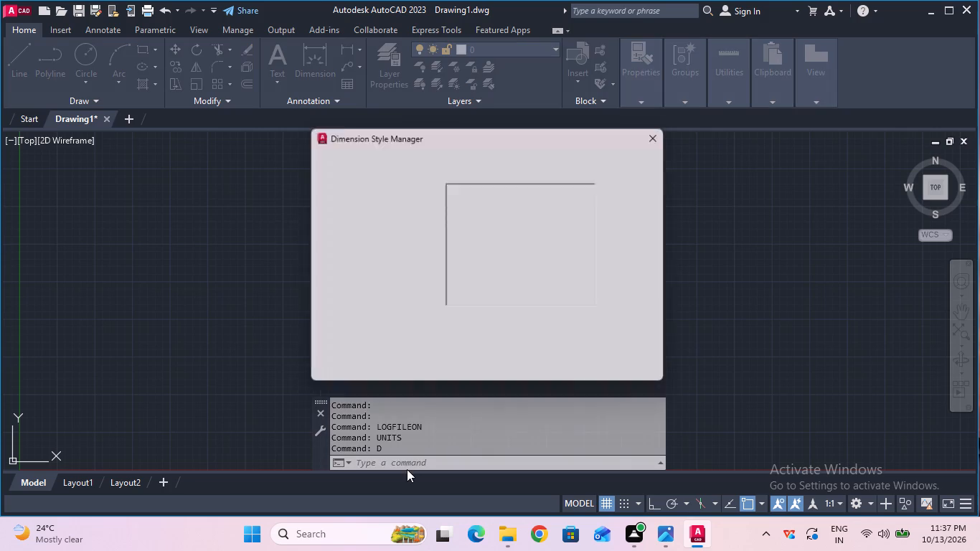
{"action": "left_click", "coordinate": [644, 236]}
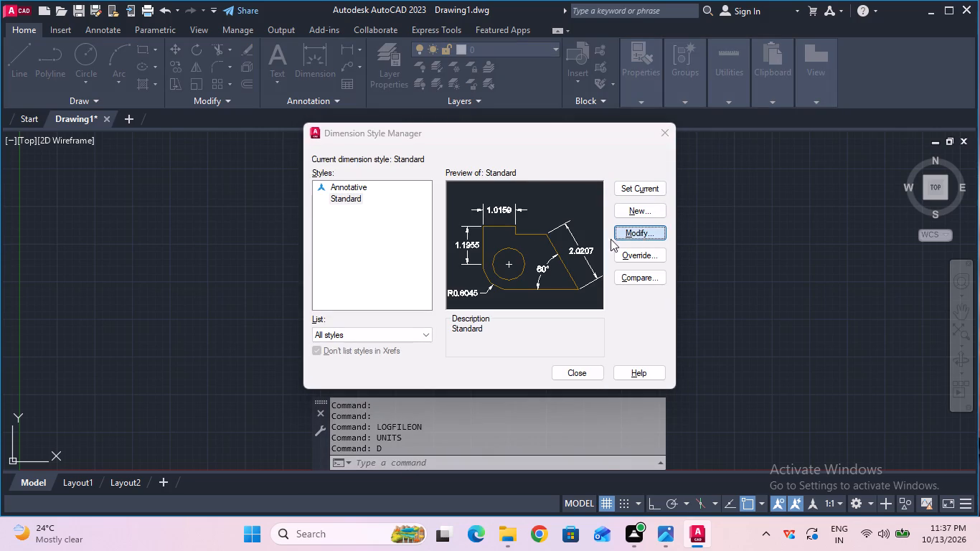
{"action": "left_click", "coordinate": [430, 156]}
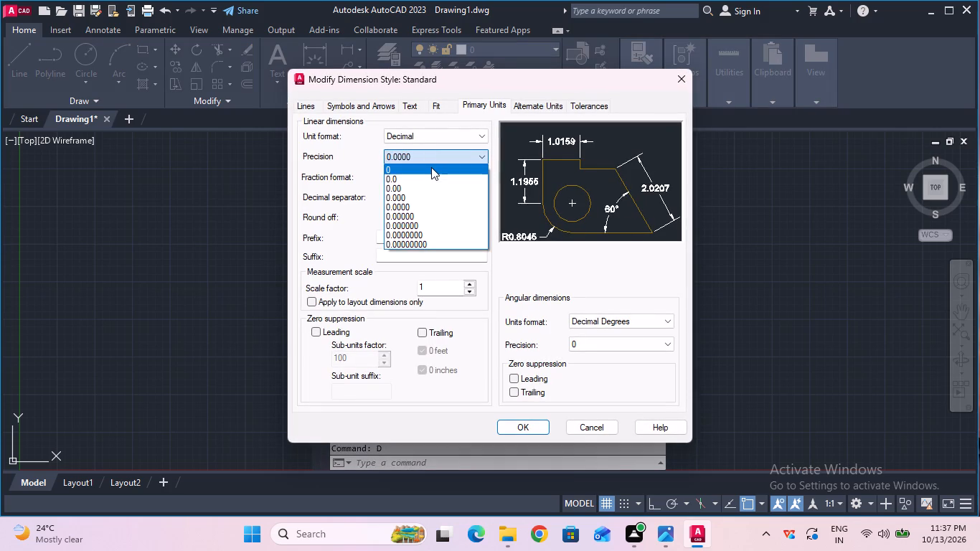
{"action": "left_click", "coordinate": [431, 167]}
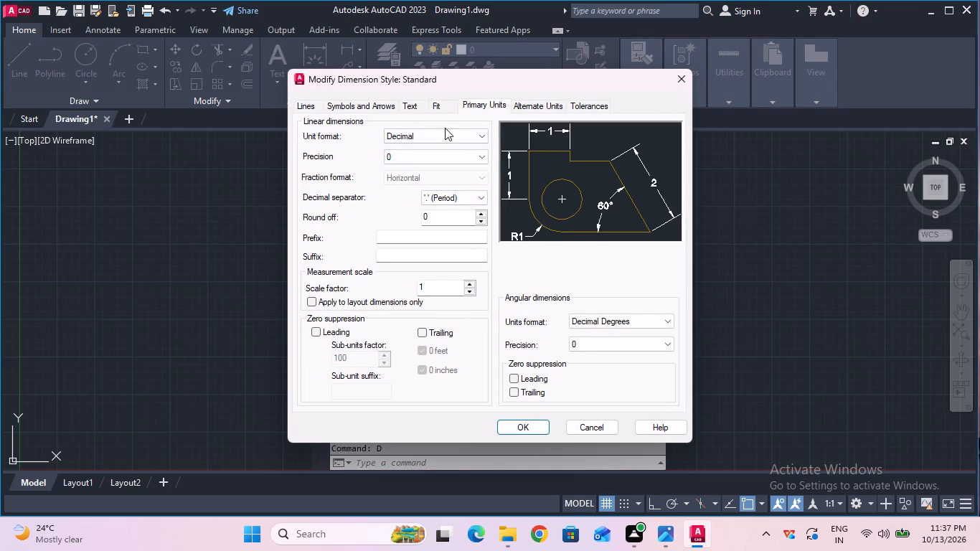
Give the Standard dimension style a text height of 6 and ISO standard text alignment, and make it the current style.
{"action": "left_click", "coordinate": [403, 108]}
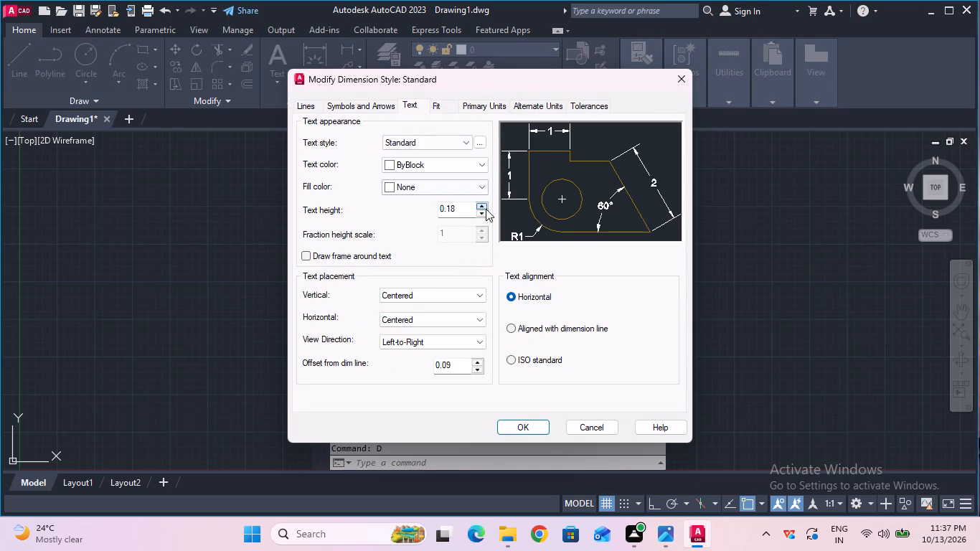
{"action": "left_click", "coordinate": [459, 211]}
{"action": "key", "text": "BackSpace"}
{"action": "key", "text": "BackSpace"}
{"action": "key", "text": "BackSpace"}
{"action": "key", "text": "BackSpace"}
{"action": "key", "text": "BackSpace"}
{"action": "key", "text": "BackSpace"}
{"action": "key", "text": "BackSpace"}
{"action": "key", "text": "BackSpace"}
{"action": "key", "text": "BackSpace"}
{"action": "key", "text": "BackSpace"}
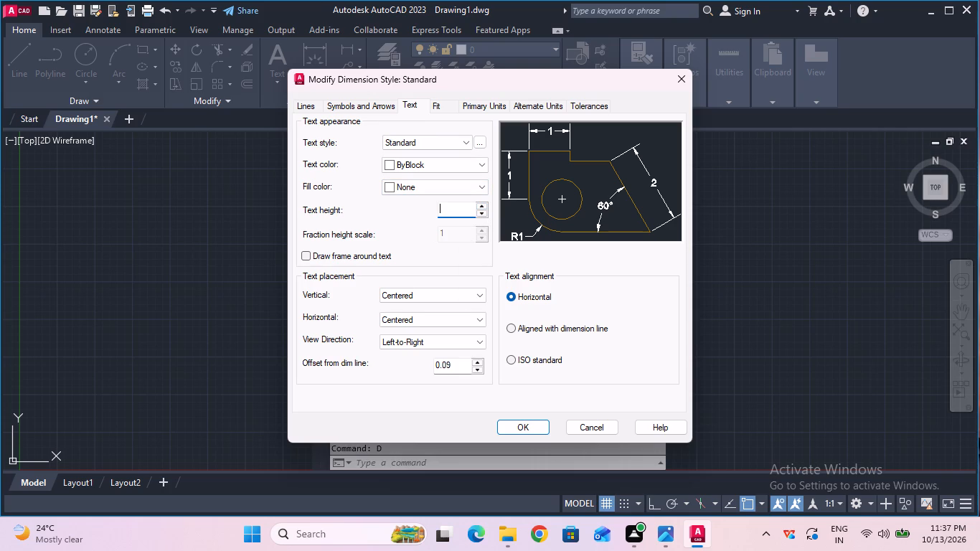
{"action": "key", "text": "6"}
{"action": "left_click", "coordinate": [556, 364]}
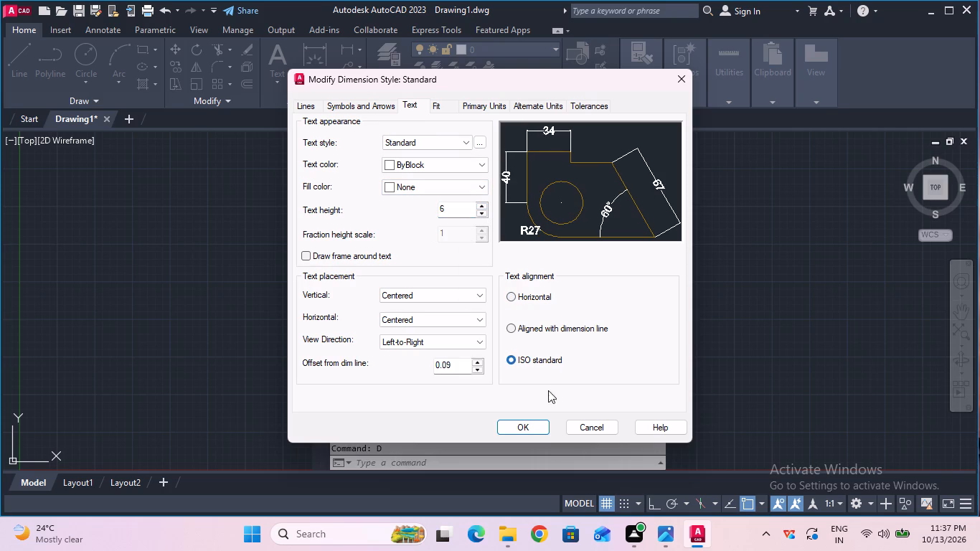
{"action": "left_click", "coordinate": [539, 418]}
{"action": "left_click", "coordinate": [539, 425]}
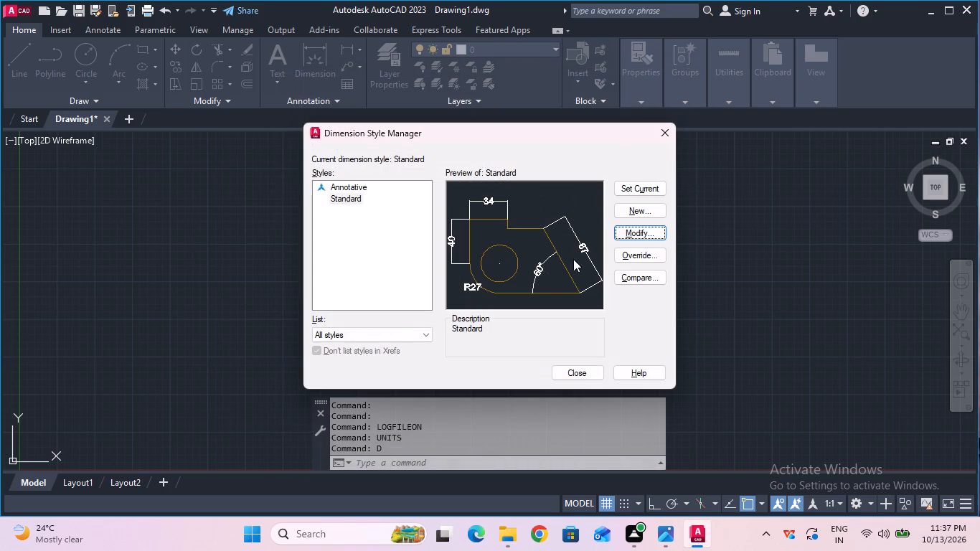
{"action": "left_click", "coordinate": [619, 192]}
{"action": "left_click", "coordinate": [578, 377]}
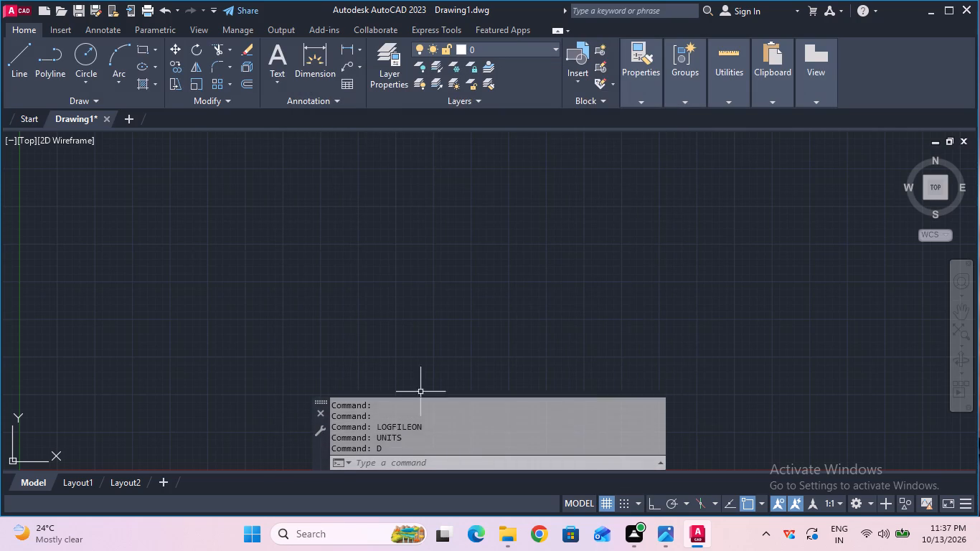
Set the model space limits from 0,0 to 100,100.
{"action": "left_click", "coordinate": [547, 456]}
{"action": "type", "text": "lim"}
{"action": "key", "text": "Return"}
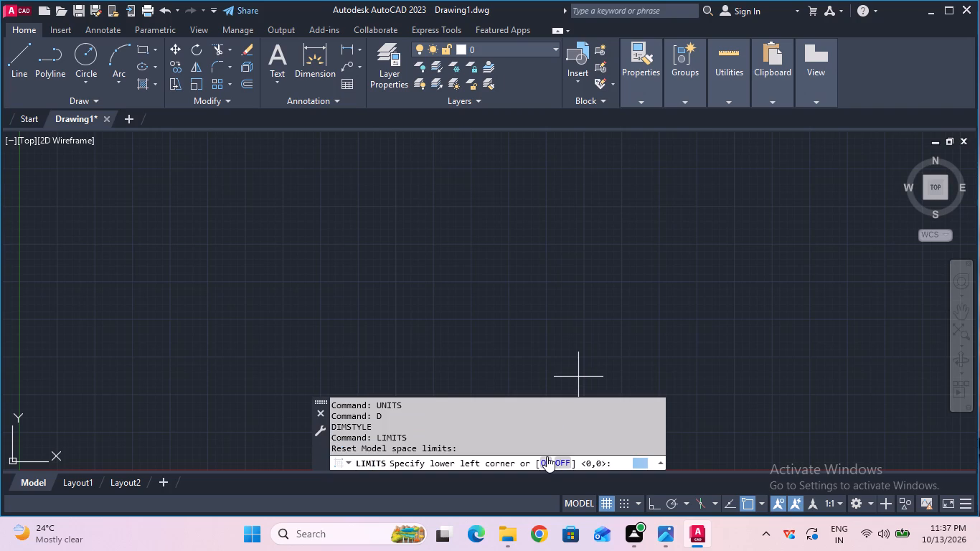
{"action": "type", "text": "0,0"}
{"action": "key", "text": "Return"}
{"action": "type", "text": "100,100"}
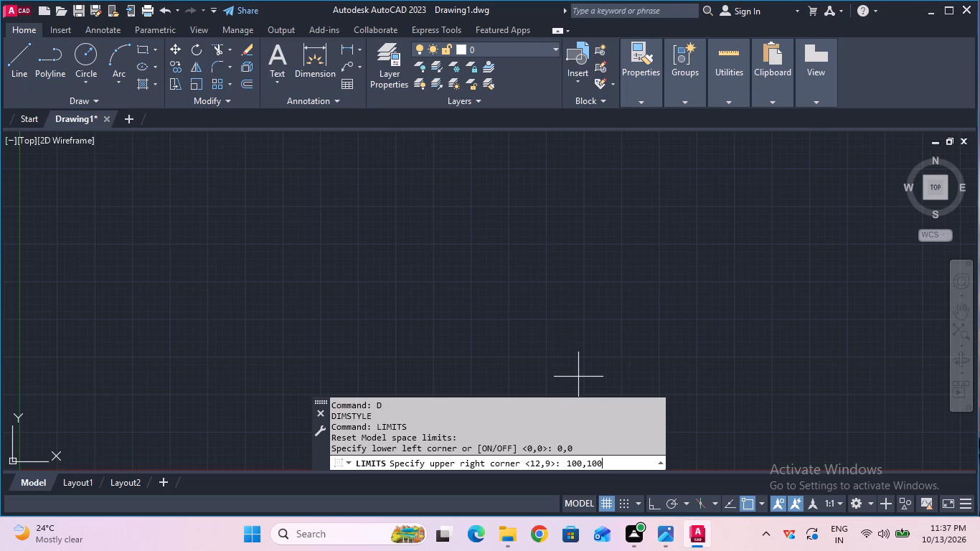
{"action": "key", "text": "Return"}
{"action": "key", "text": "z"}
{"action": "key", "text": "Return"}
{"action": "key", "text": "a"}
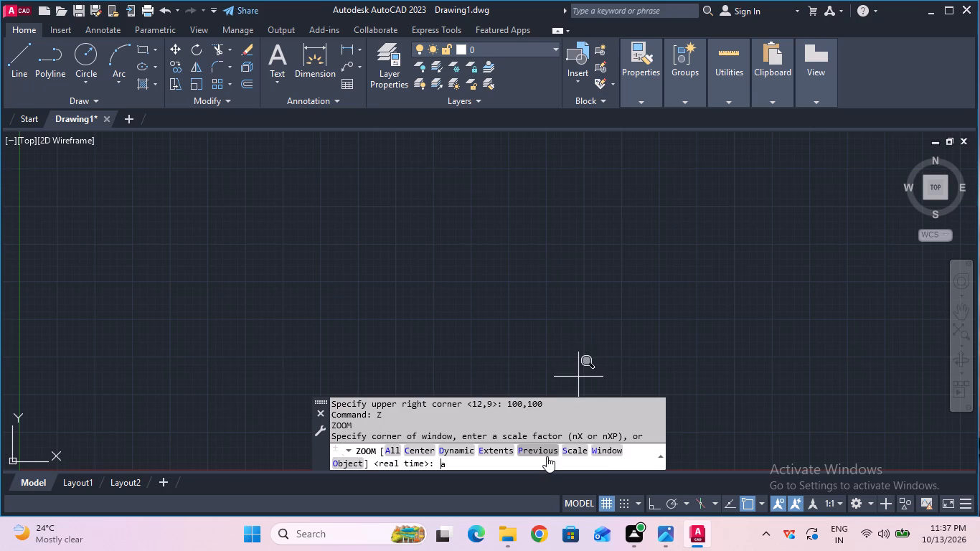
{"action": "key", "text": "Return"}
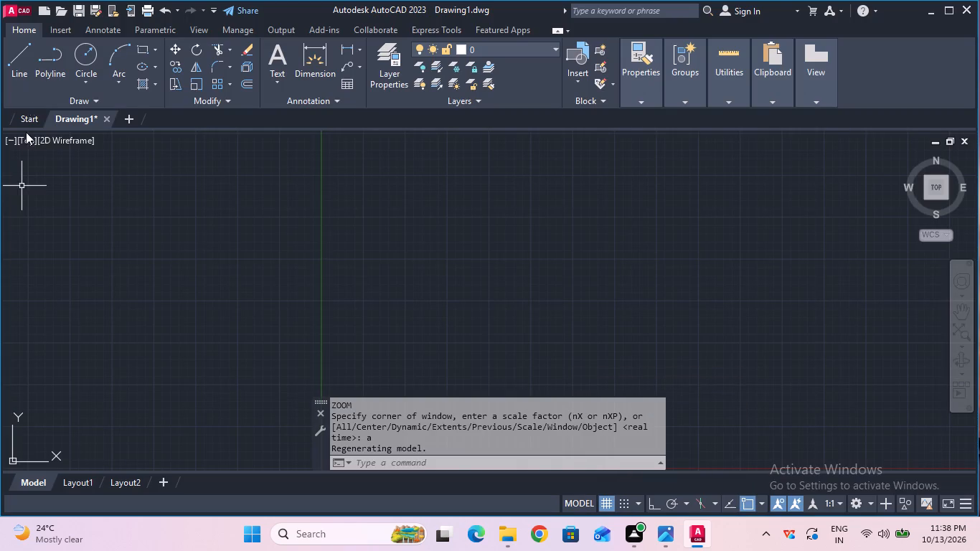
Draw a horizontal base line 120 mm long with Ortho turned on.
{"action": "left_click", "coordinate": [25, 61]}
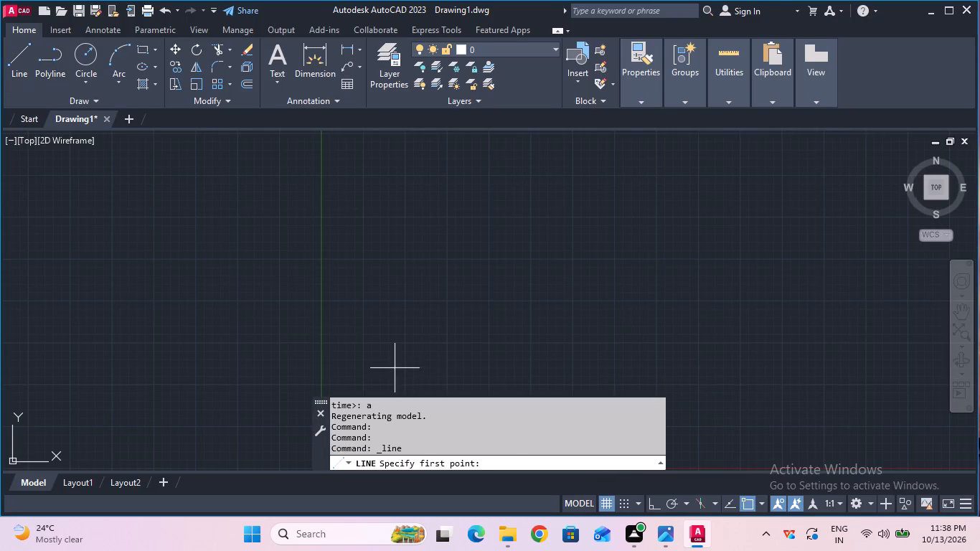
{"action": "left_click", "coordinate": [395, 368]}
{"action": "key", "text": "F8"}
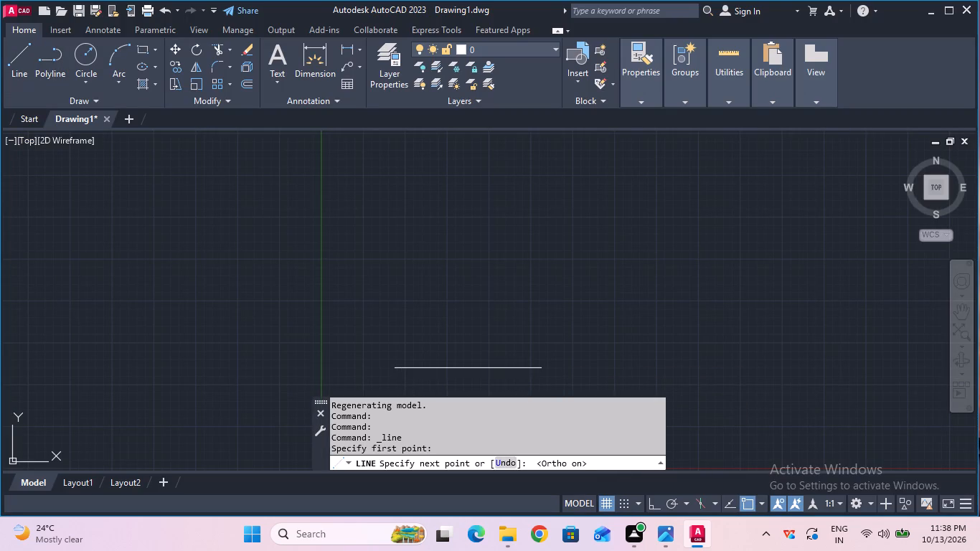
{"action": "type", "text": "120"}
{"action": "key", "text": "Return"}
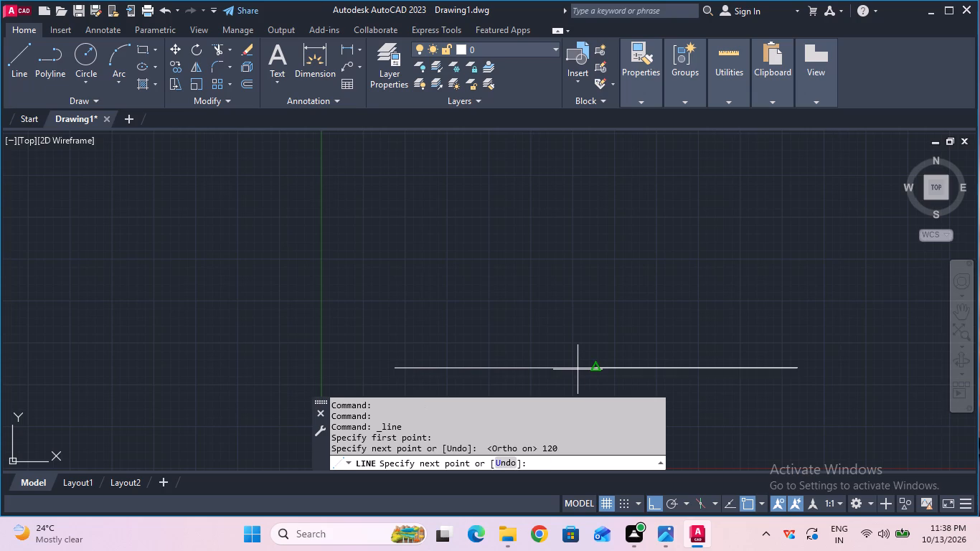
{"action": "key", "text": "Escape"}
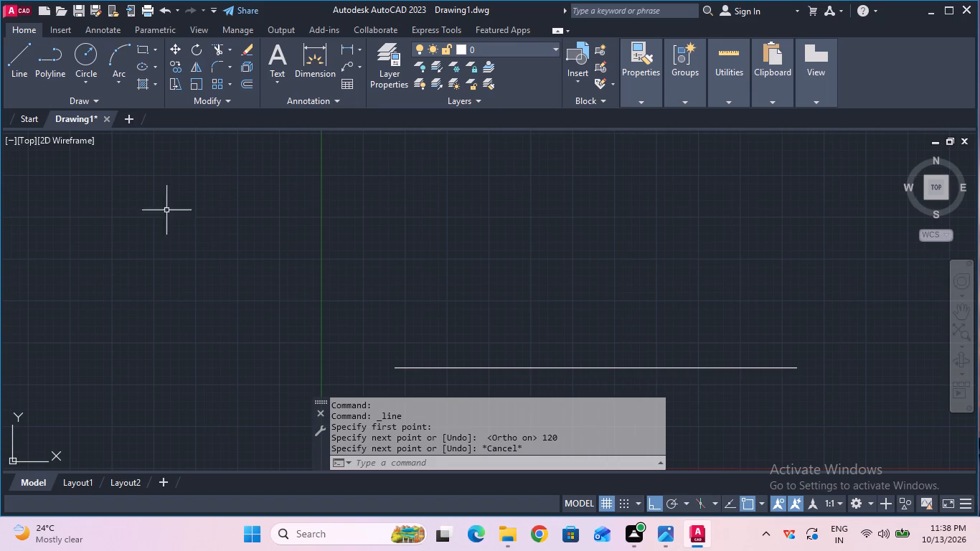
Draw a vertical line 20 mm upward from the right end of the base line.
{"action": "left_click", "coordinate": [29, 77]}
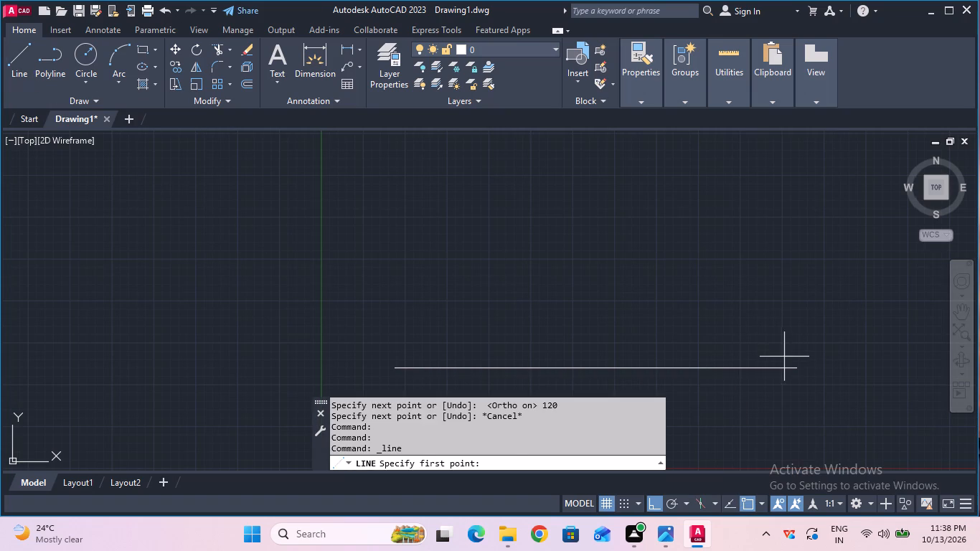
{"action": "left_click", "coordinate": [793, 363]}
{"action": "type", "text": "20"}
{"action": "key", "text": "Return"}
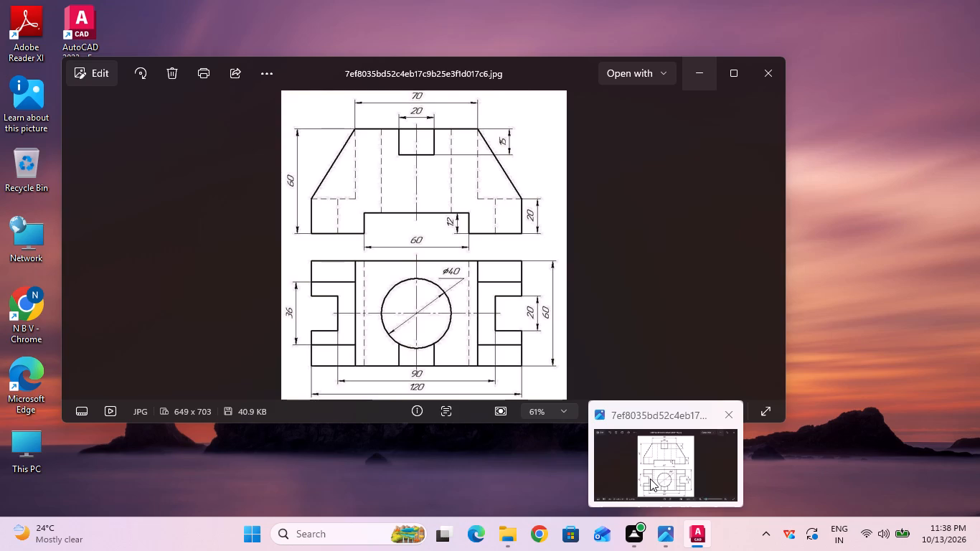
{"action": "key", "text": "Escape"}
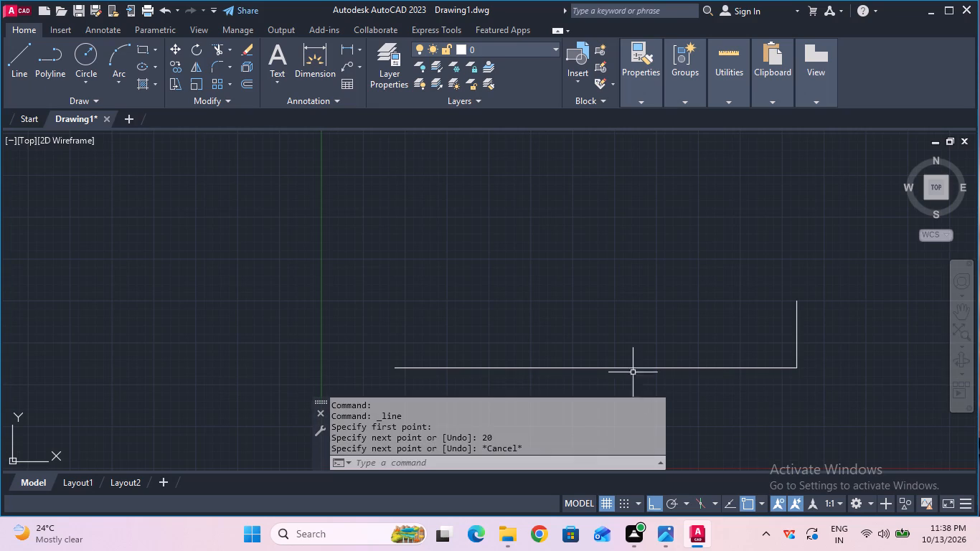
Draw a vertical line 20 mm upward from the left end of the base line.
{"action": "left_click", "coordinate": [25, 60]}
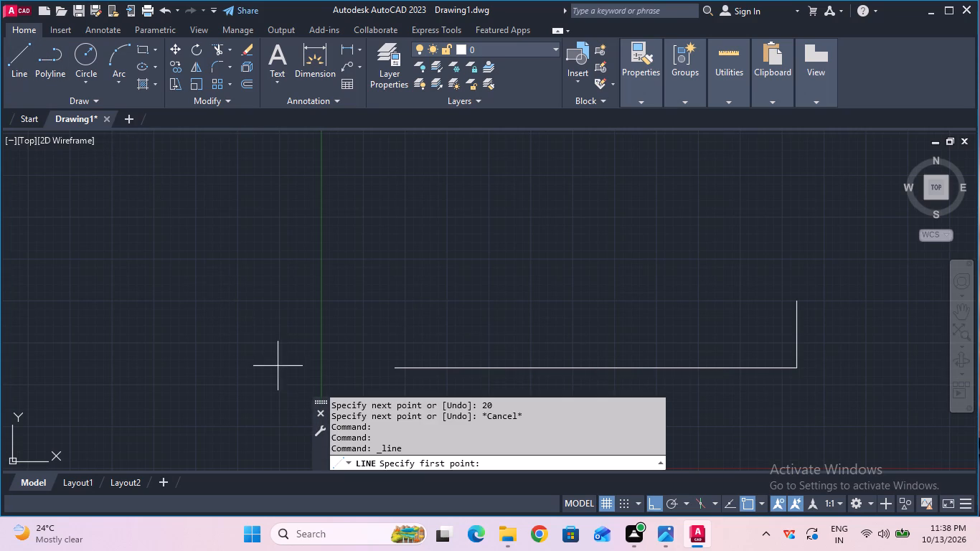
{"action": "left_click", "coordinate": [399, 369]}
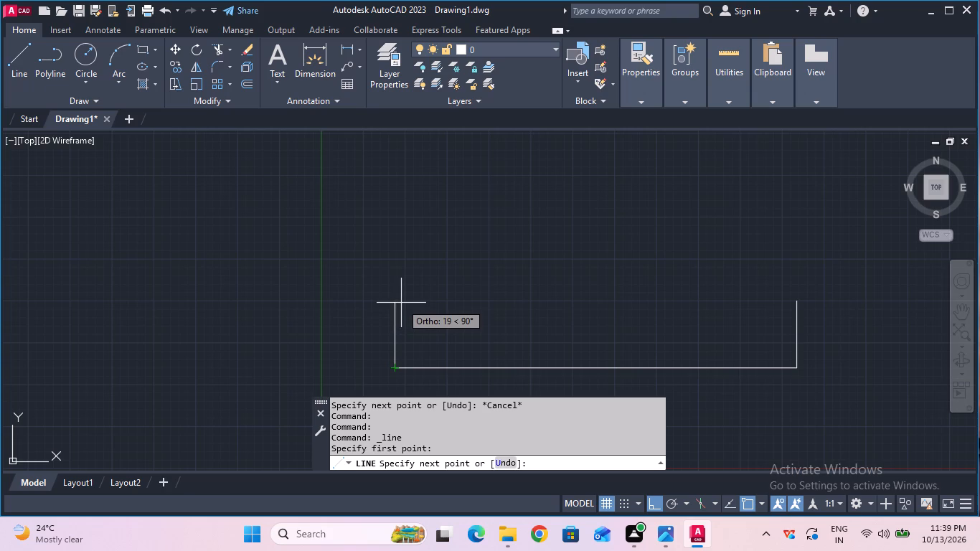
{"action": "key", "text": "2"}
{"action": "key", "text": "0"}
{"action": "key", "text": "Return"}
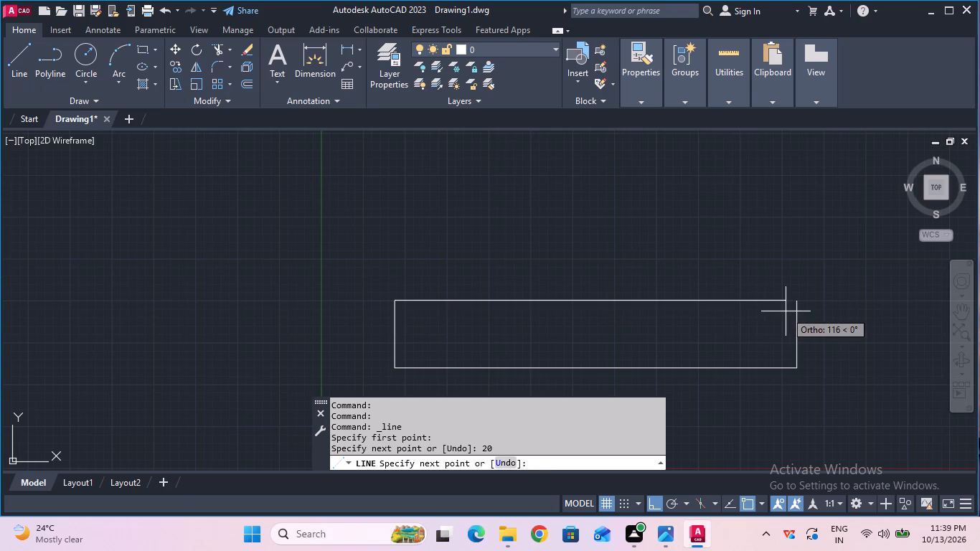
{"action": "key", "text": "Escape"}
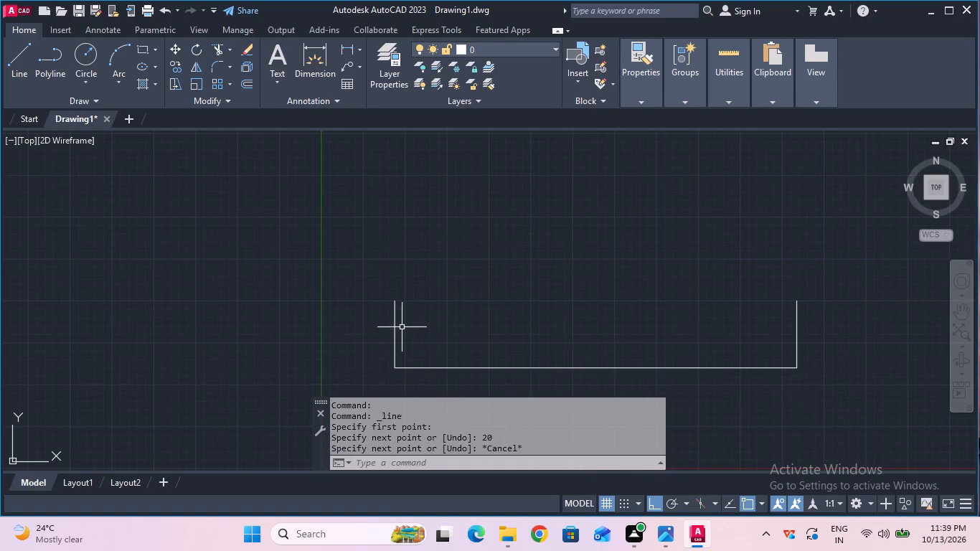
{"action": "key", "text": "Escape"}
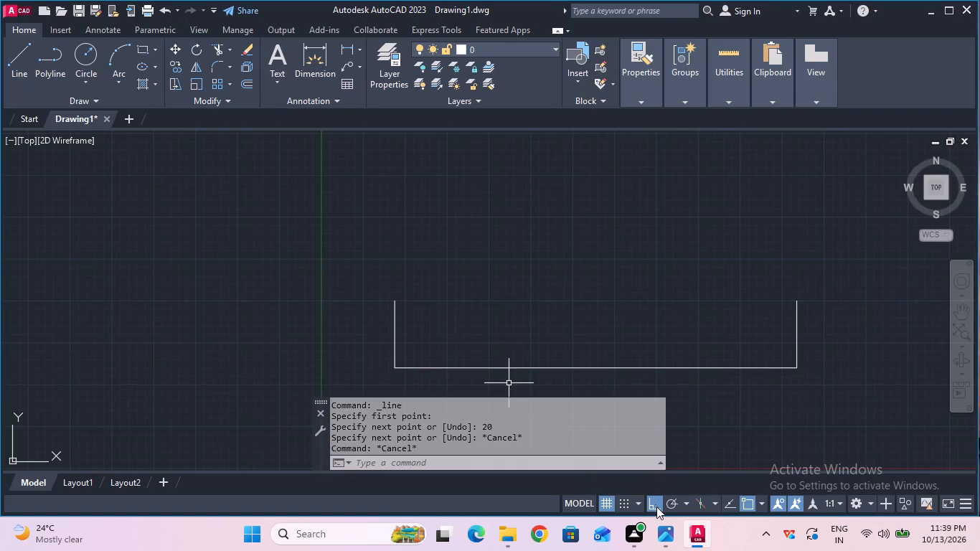
Remove both 20 mm vertical lines at the ends of the base line with Trim.
{"action": "left_click", "coordinate": [212, 47]}
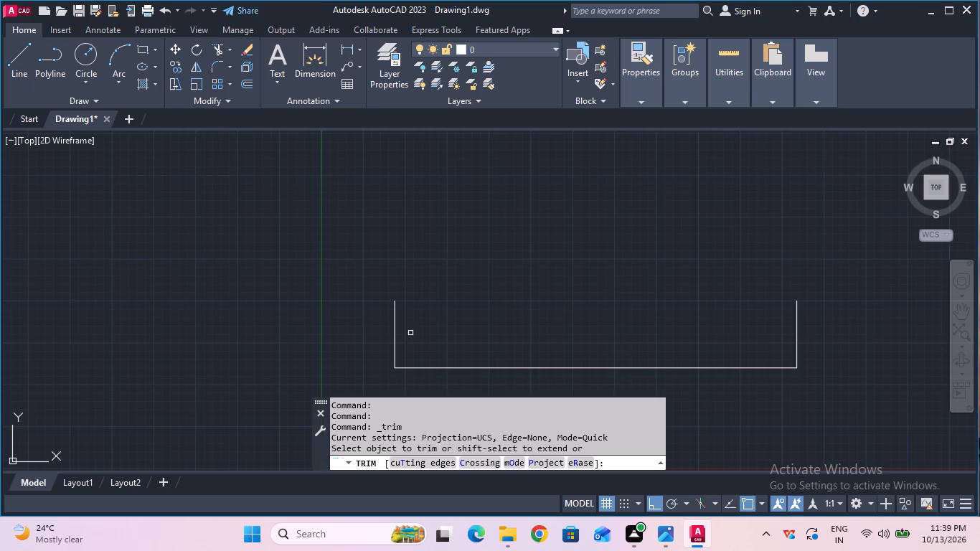
{"action": "left_click", "coordinate": [397, 337]}
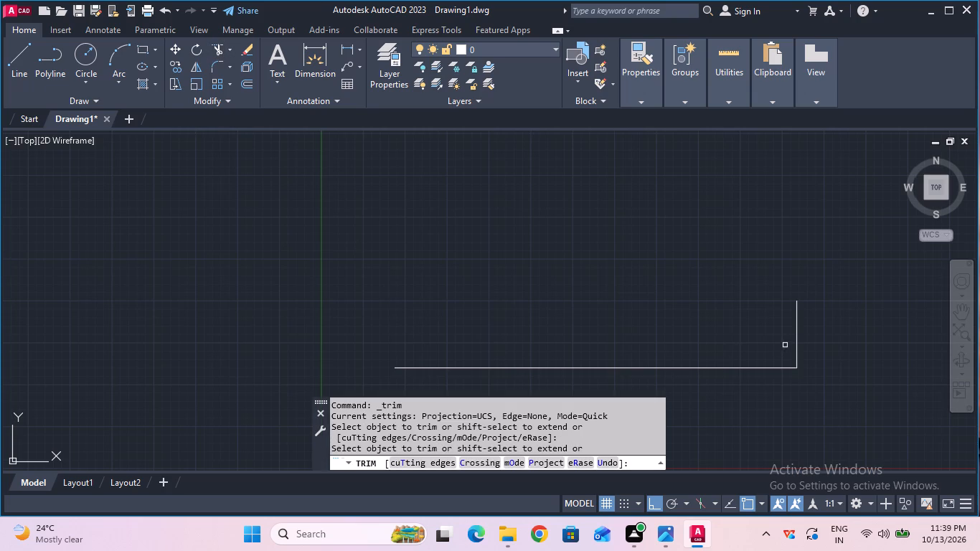
{"action": "left_click", "coordinate": [797, 327]}
{"action": "key", "text": "Escape"}
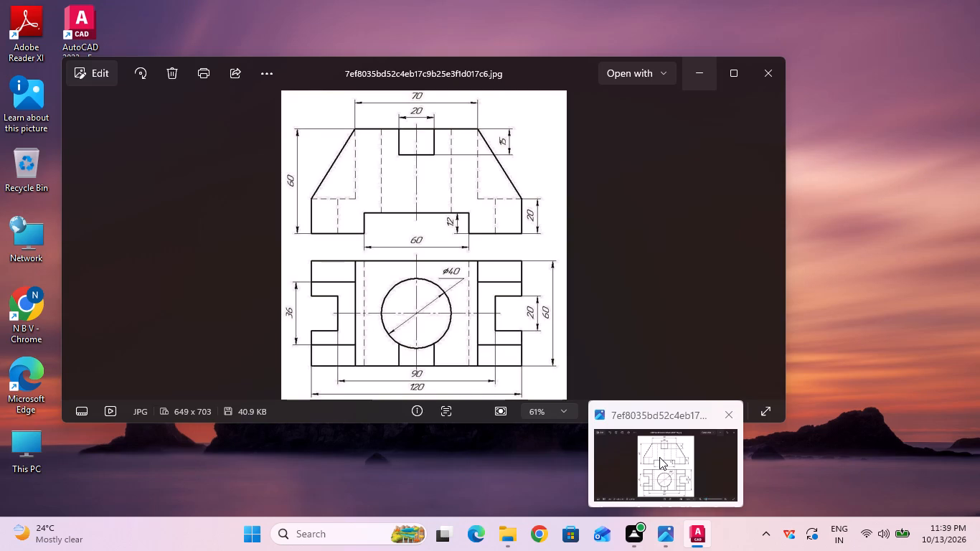
Draw a line 60 mm up from the base line's left end, 120 mm across, and down to its right end, completing the rectangle.
{"action": "left_click", "coordinate": [4, 73]}
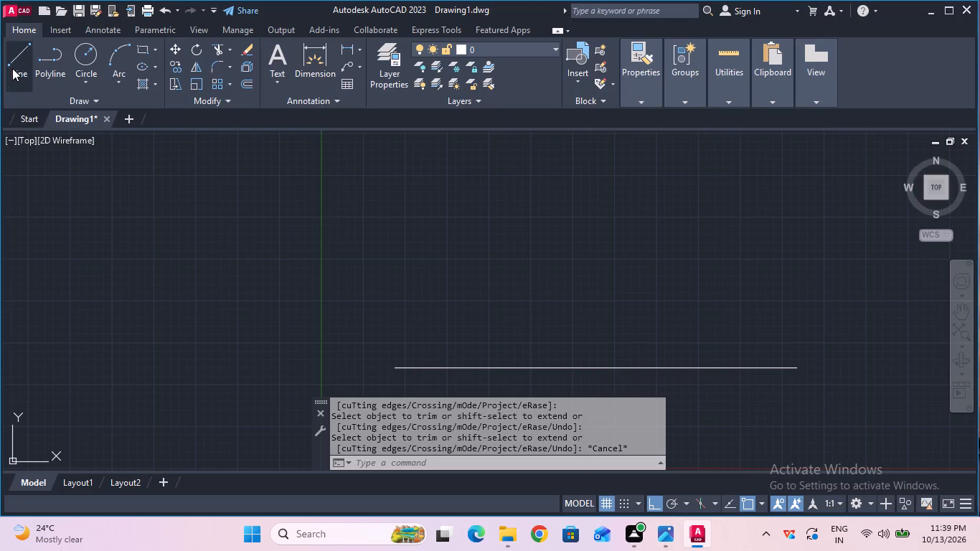
{"action": "left_click", "coordinate": [14, 67]}
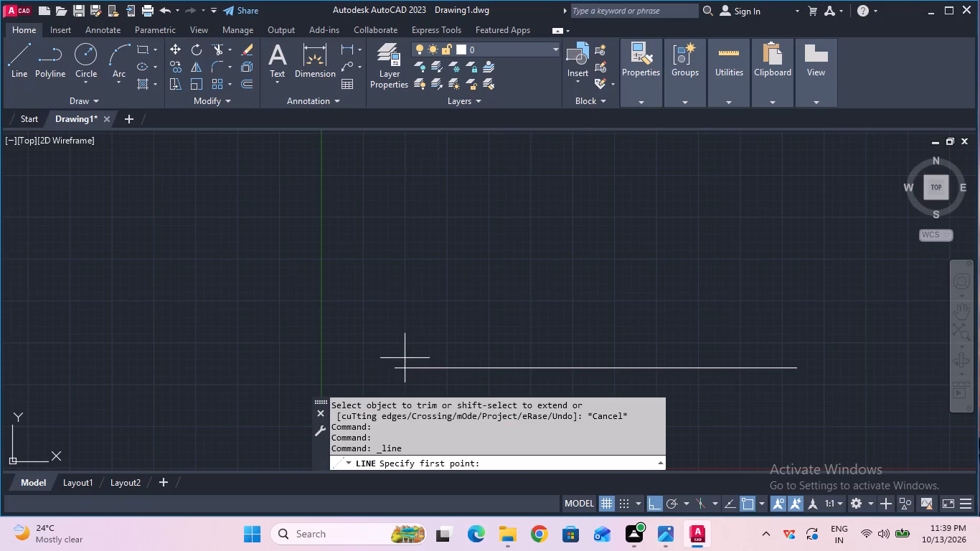
{"action": "left_click", "coordinate": [399, 364]}
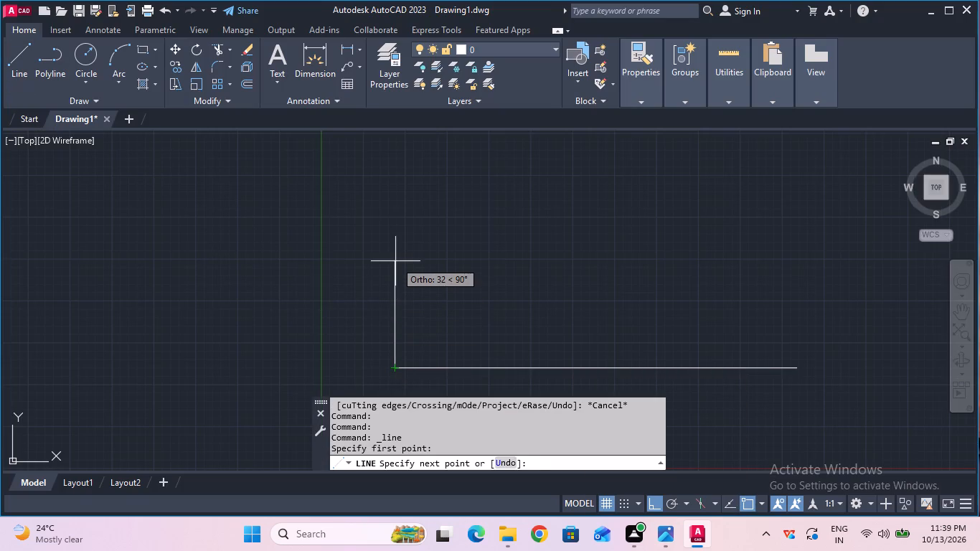
{"action": "type", "text": "60"}
{"action": "key", "text": "Return"}
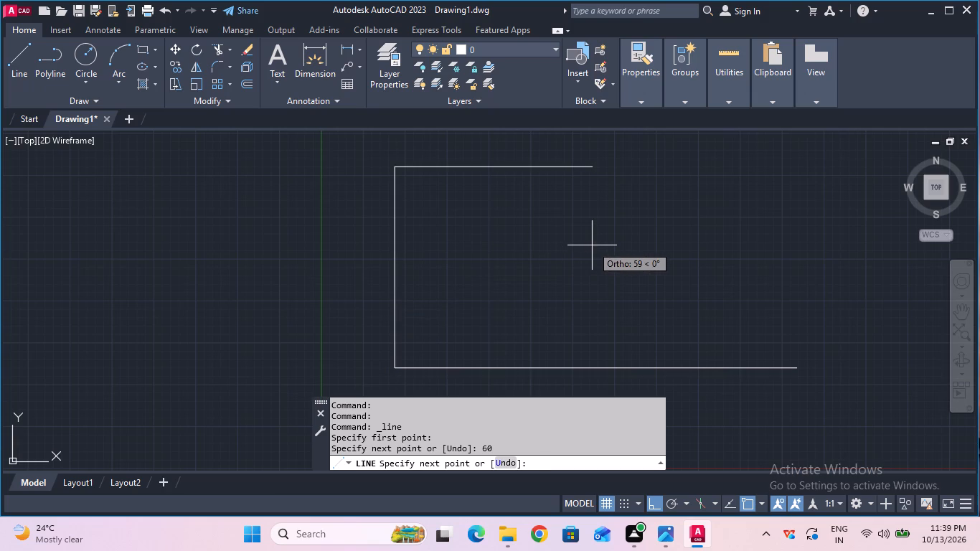
{"action": "type", "text": "120"}
{"action": "key", "text": "Return"}
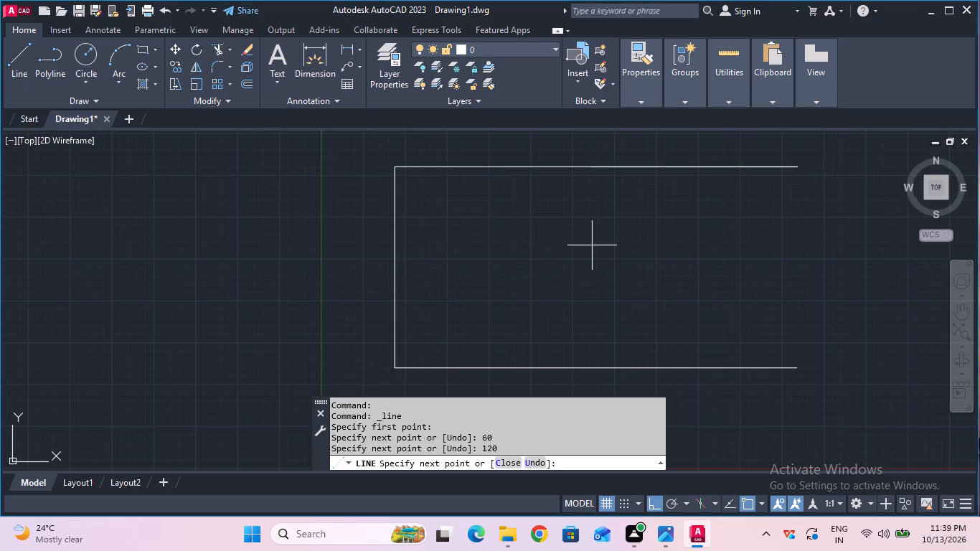
{"action": "left_click", "coordinate": [794, 368]}
{"action": "key", "text": "Escape"}
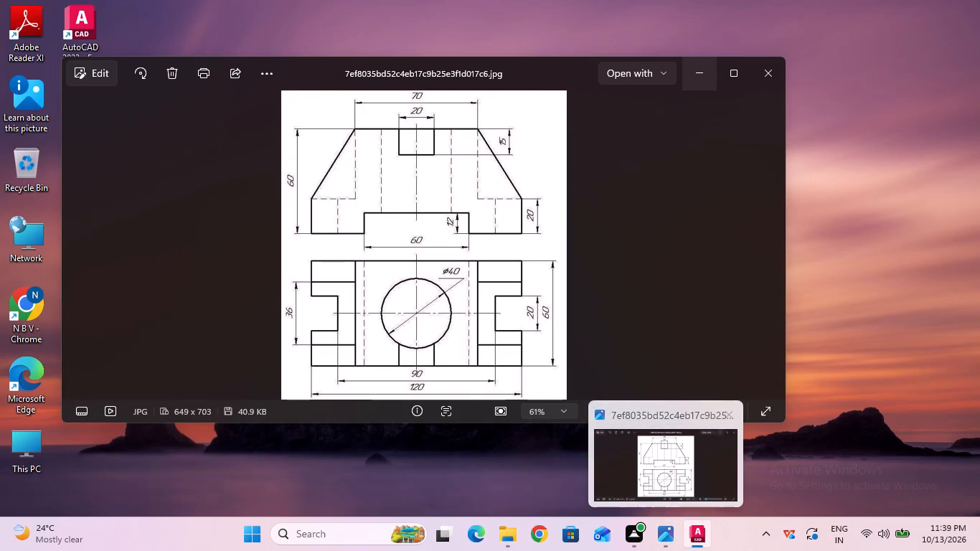
Add centerlines midway between the rectangle's left and right sides and between its bottom and top edges.
{"action": "type", "text": "cl"}
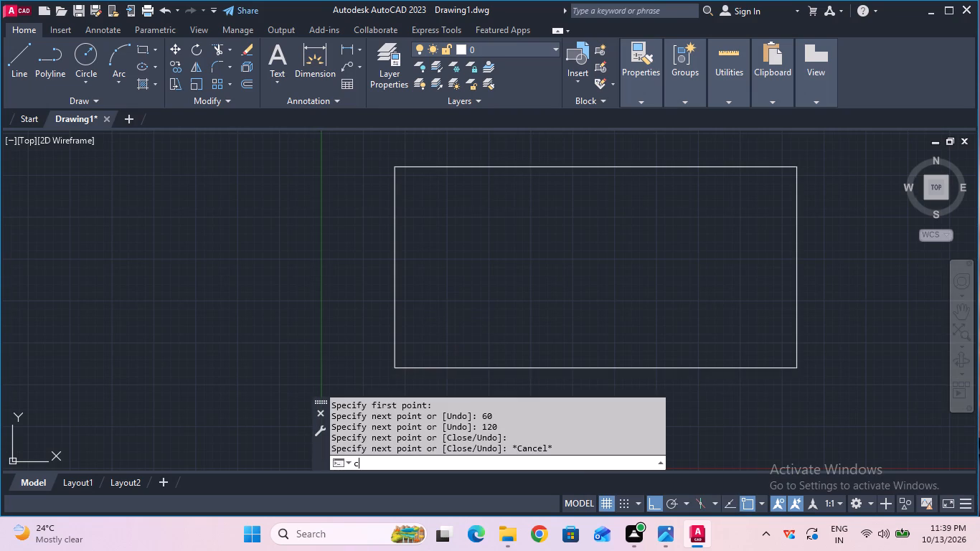
{"action": "key", "text": "Return"}
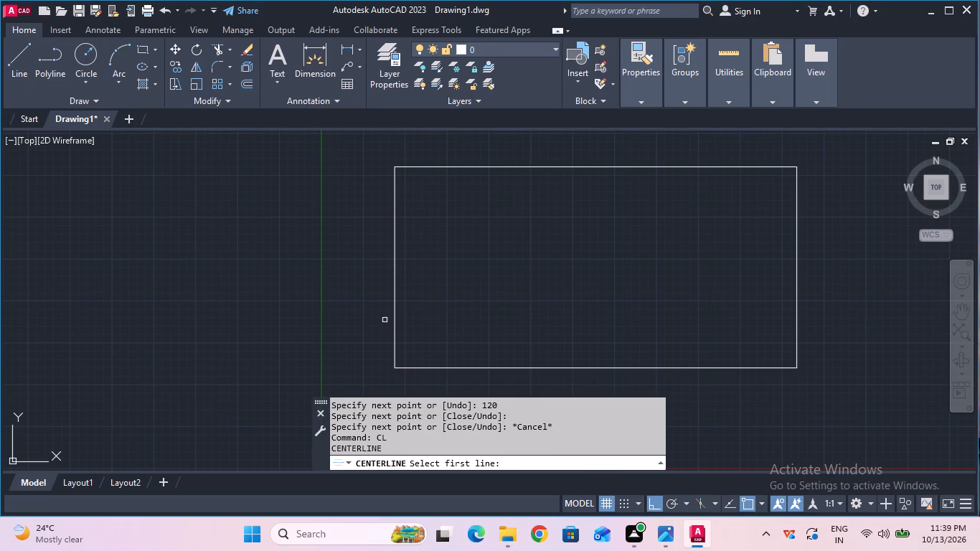
{"action": "left_click", "coordinate": [395, 317]}
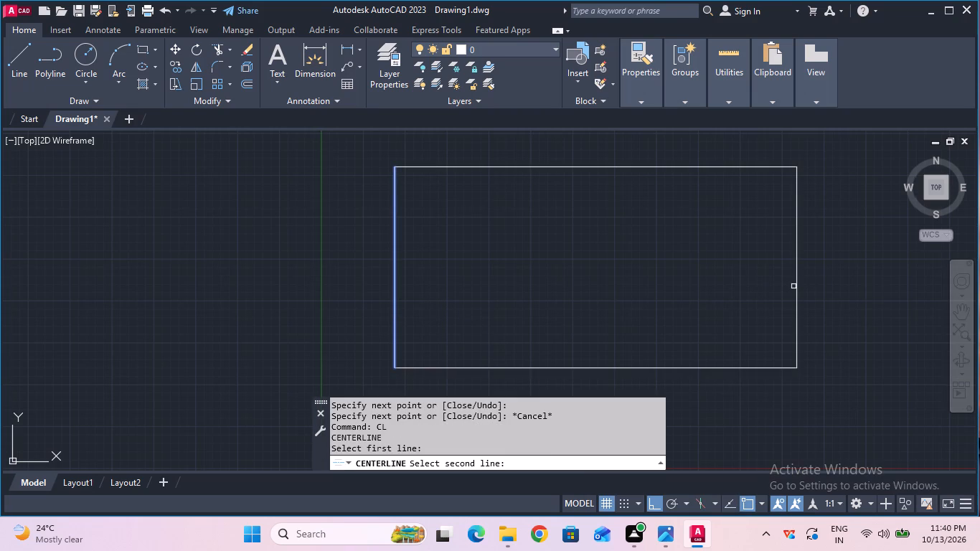
{"action": "left_click", "coordinate": [796, 286]}
{"action": "key", "text": "Escape"}
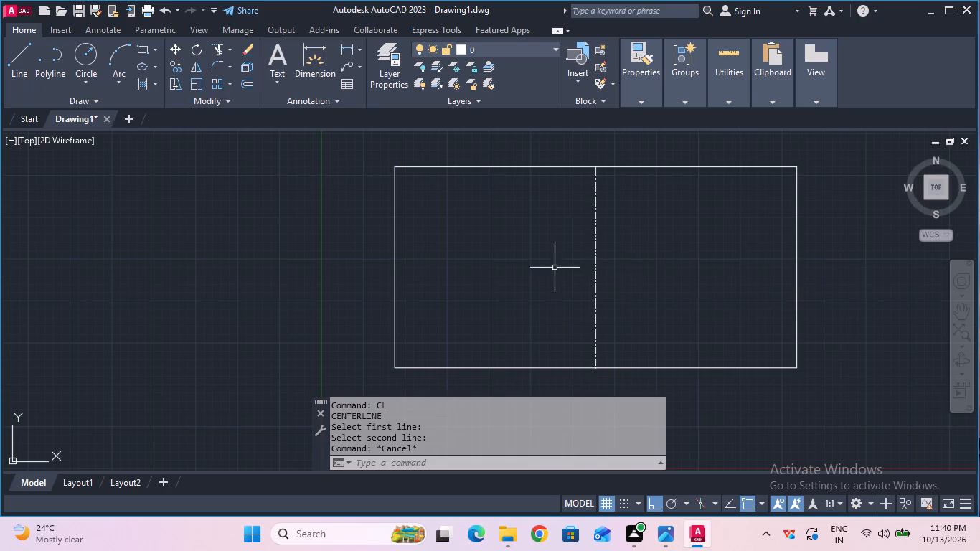
{"action": "type", "text": "cl"}
{"action": "key", "text": "Return"}
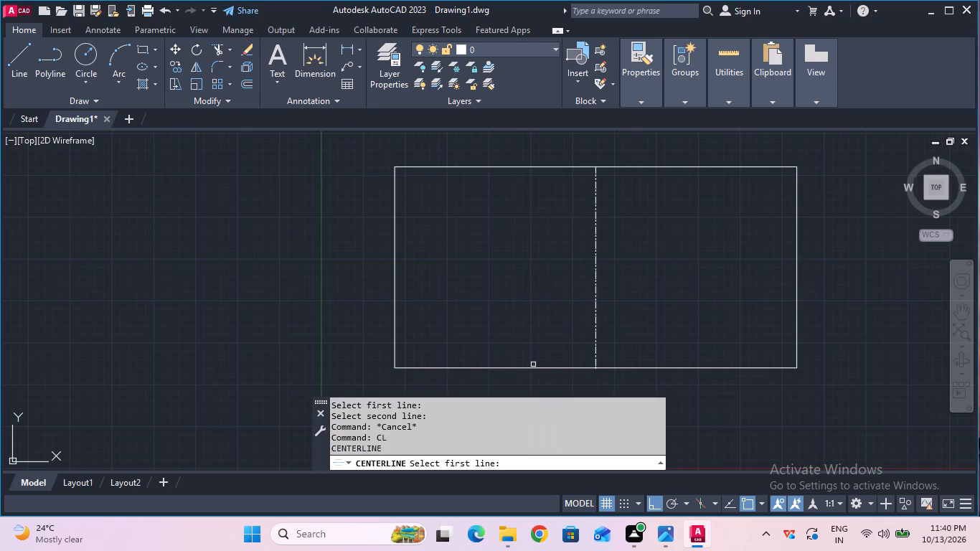
{"action": "left_click", "coordinate": [537, 367]}
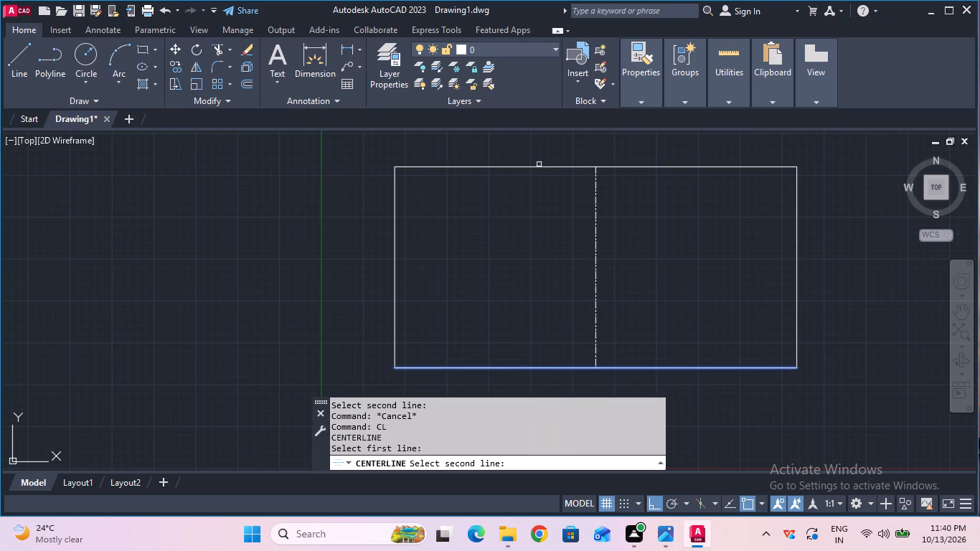
{"action": "left_click", "coordinate": [539, 166]}
{"action": "key", "text": "Escape"}
Explode the horizontal centerline of the rectangle.
{"action": "scroll", "coordinate": [529, 228], "scroll_direction": "up", "scroll_amount": 1}
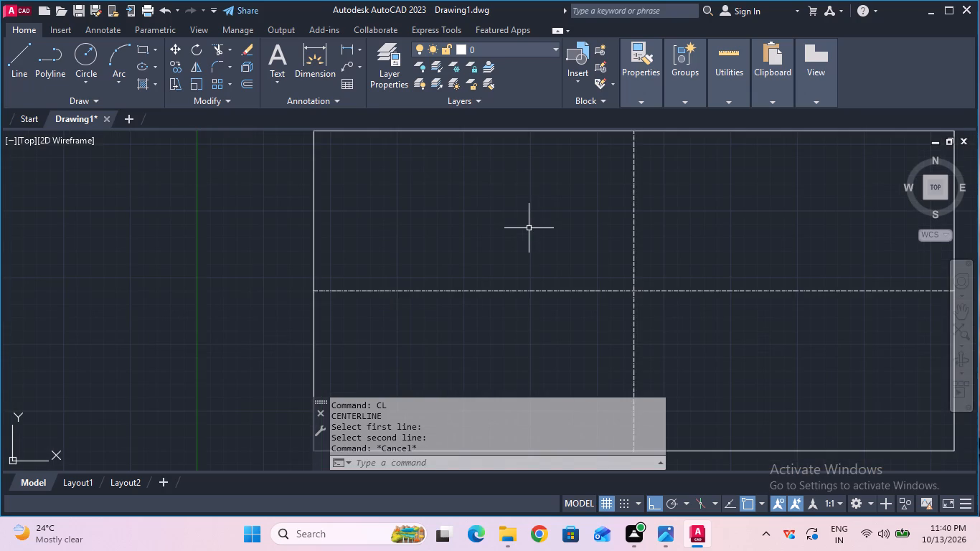
{"action": "scroll", "coordinate": [529, 228], "scroll_direction": "down", "scroll_amount": 1}
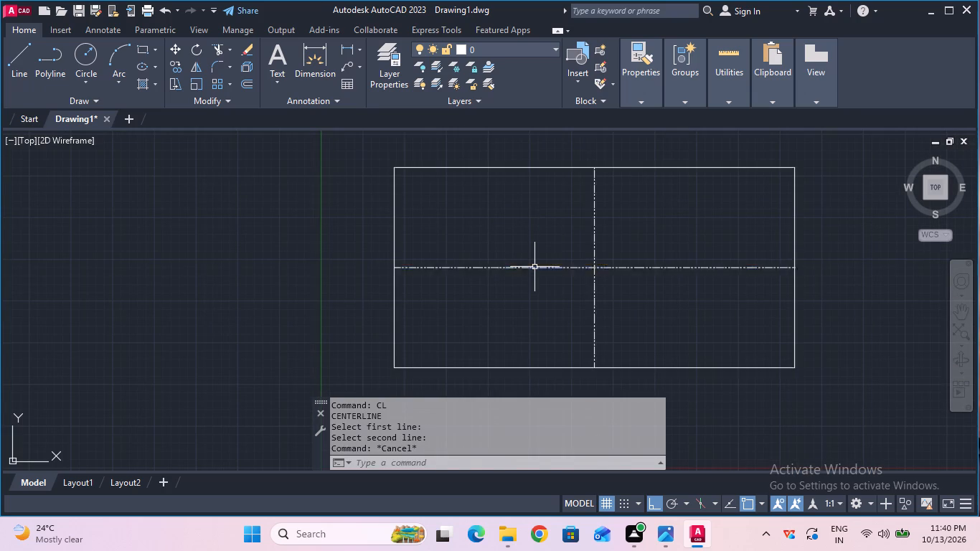
{"action": "left_click", "coordinate": [534, 267]}
{"action": "type", "text": "exp"}
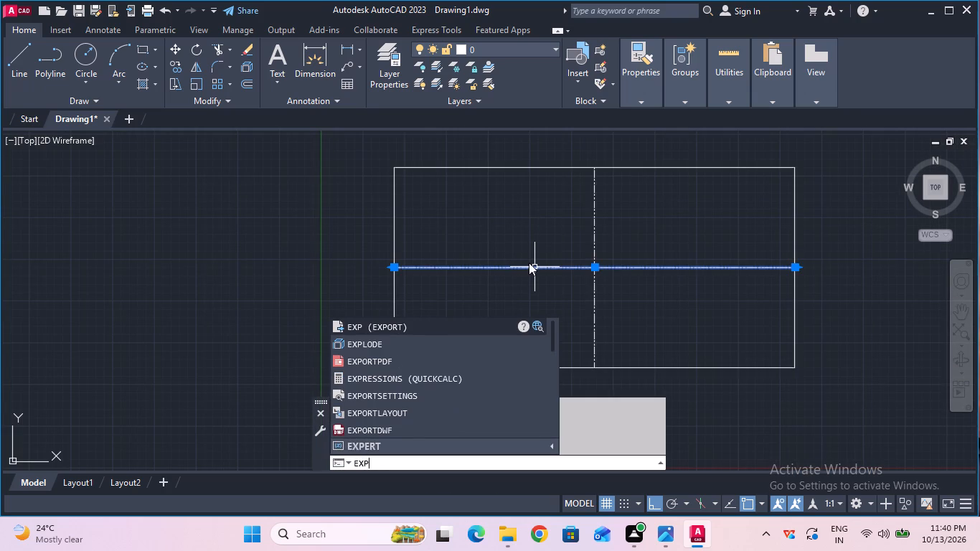
{"action": "left_click", "coordinate": [432, 345]}
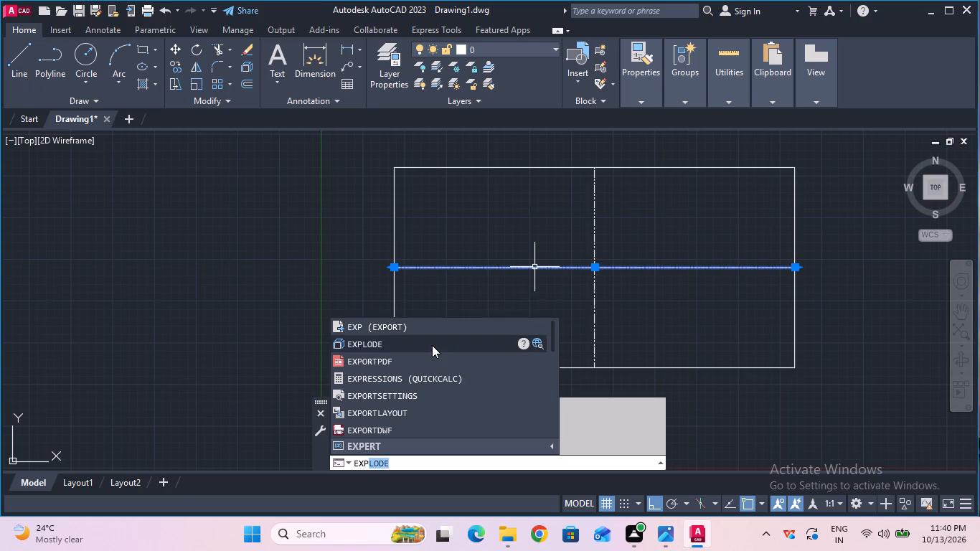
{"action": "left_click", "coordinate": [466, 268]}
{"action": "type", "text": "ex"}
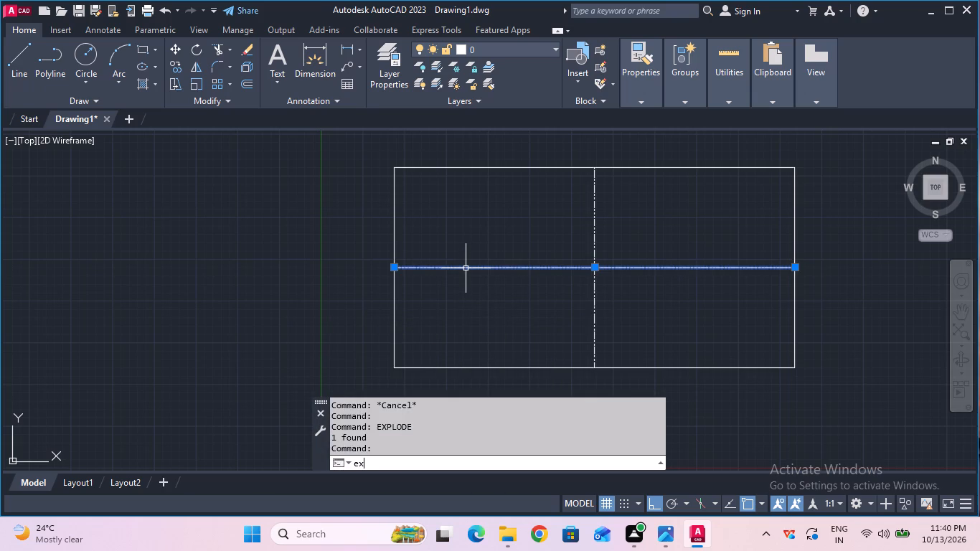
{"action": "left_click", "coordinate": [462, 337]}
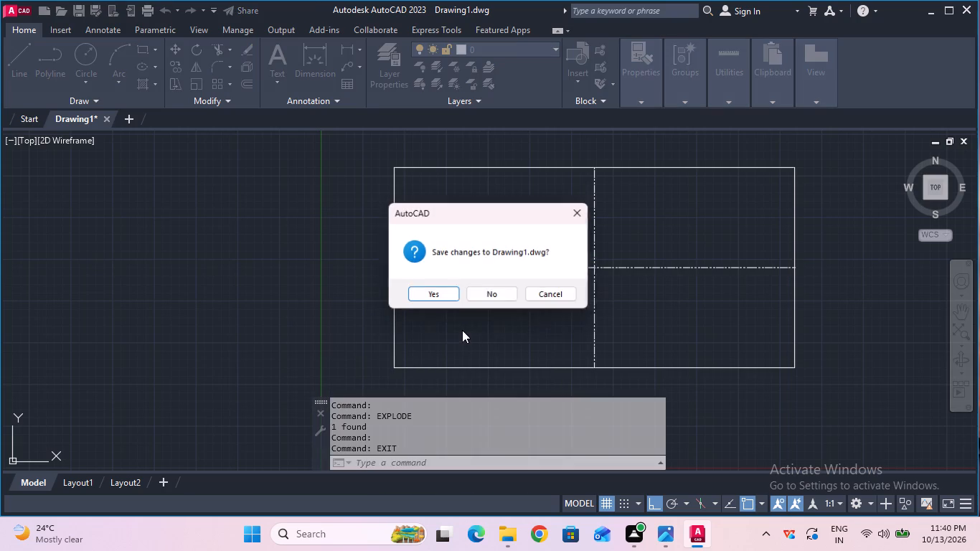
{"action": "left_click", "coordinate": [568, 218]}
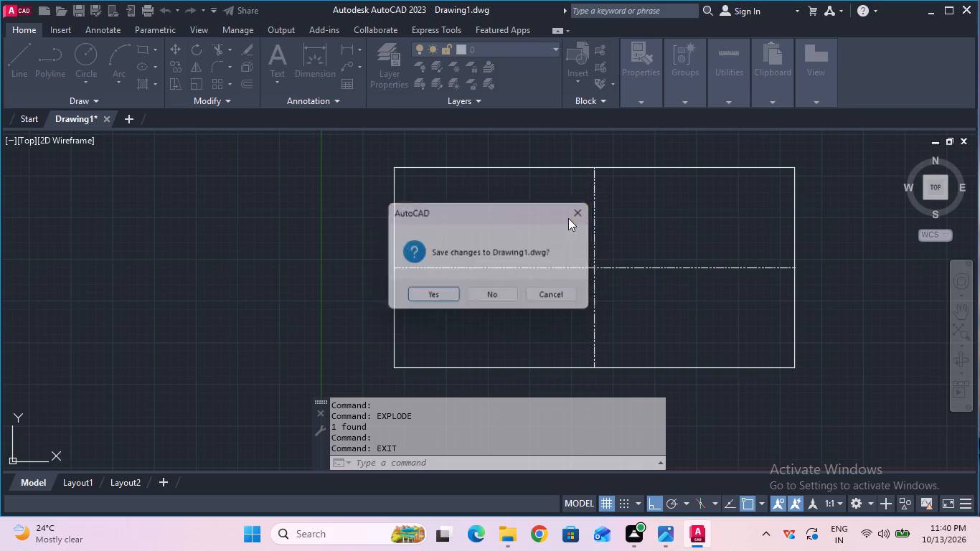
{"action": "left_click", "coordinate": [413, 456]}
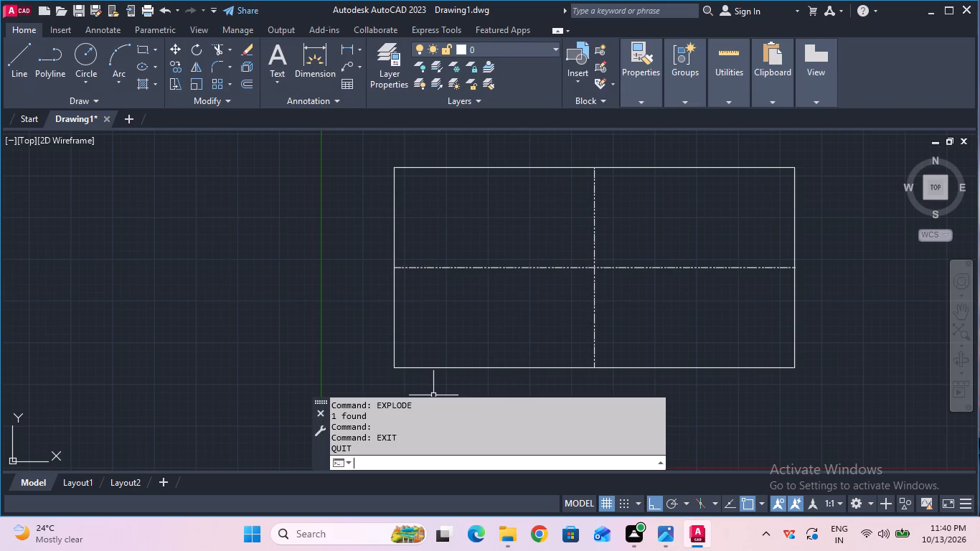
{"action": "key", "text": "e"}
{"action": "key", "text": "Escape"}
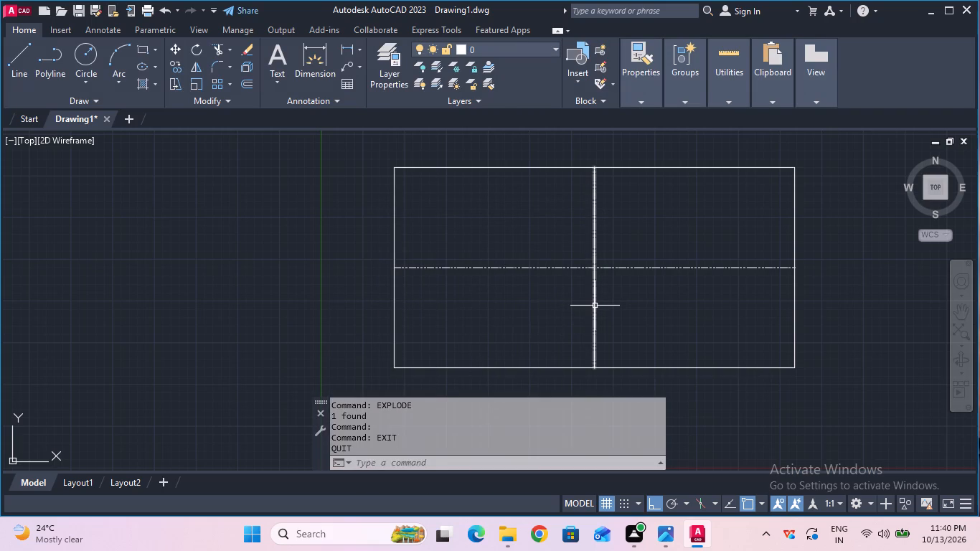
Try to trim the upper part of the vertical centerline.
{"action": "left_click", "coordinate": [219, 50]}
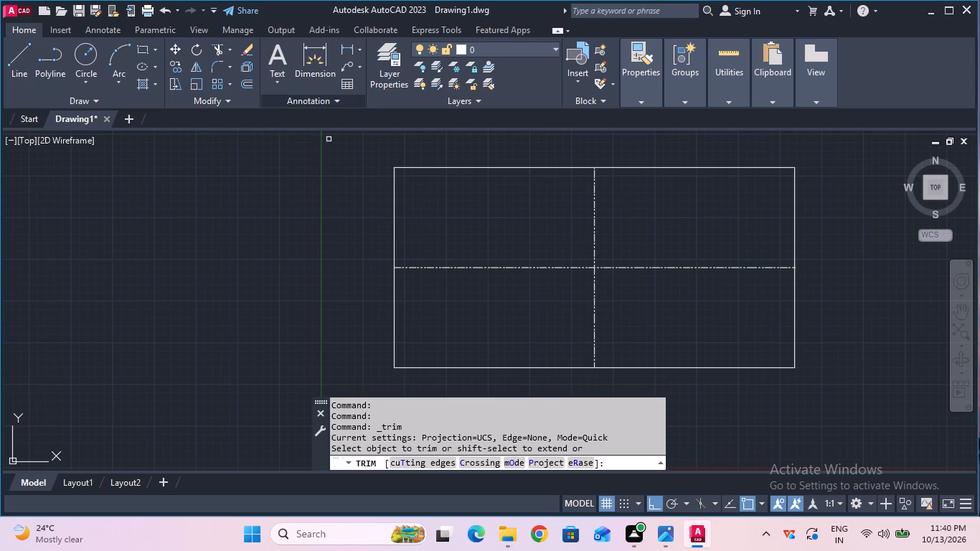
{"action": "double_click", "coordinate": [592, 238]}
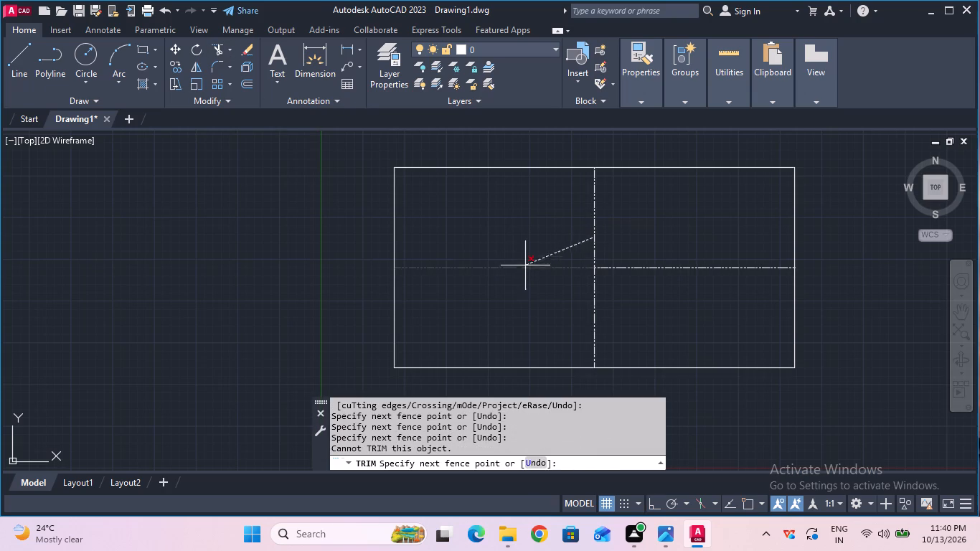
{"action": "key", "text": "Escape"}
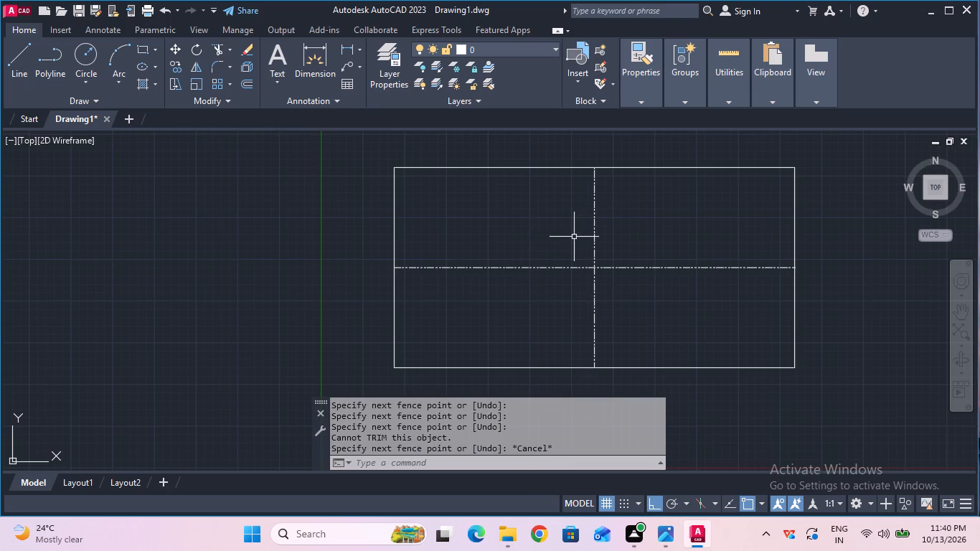
Explode the vertical centerline of the rectangle.
{"action": "left_click", "coordinate": [596, 228]}
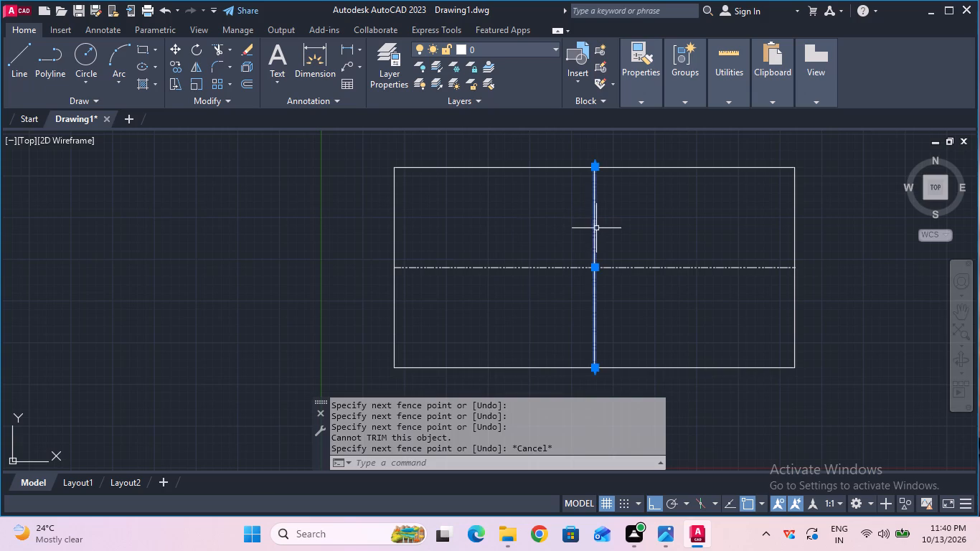
{"action": "left_click", "coordinate": [250, 72]}
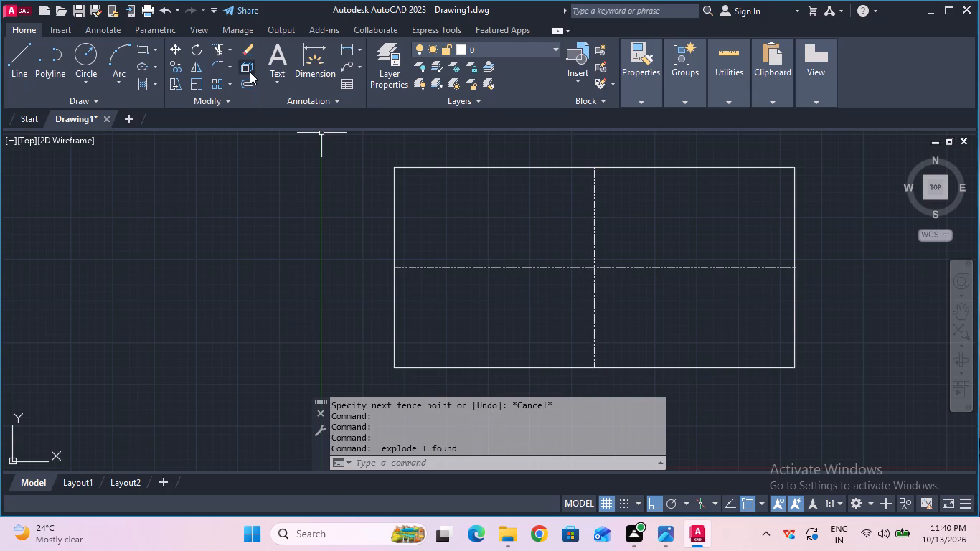
Draw a circle of radius 20 mm centred where the rectangle's two centerlines cross.
{"action": "left_click", "coordinate": [89, 65]}
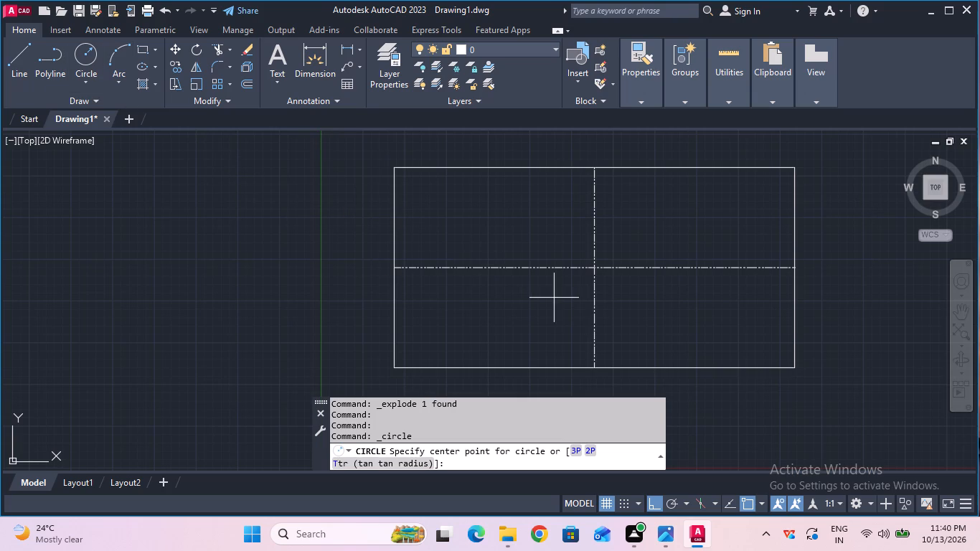
{"action": "left_click", "coordinate": [595, 269]}
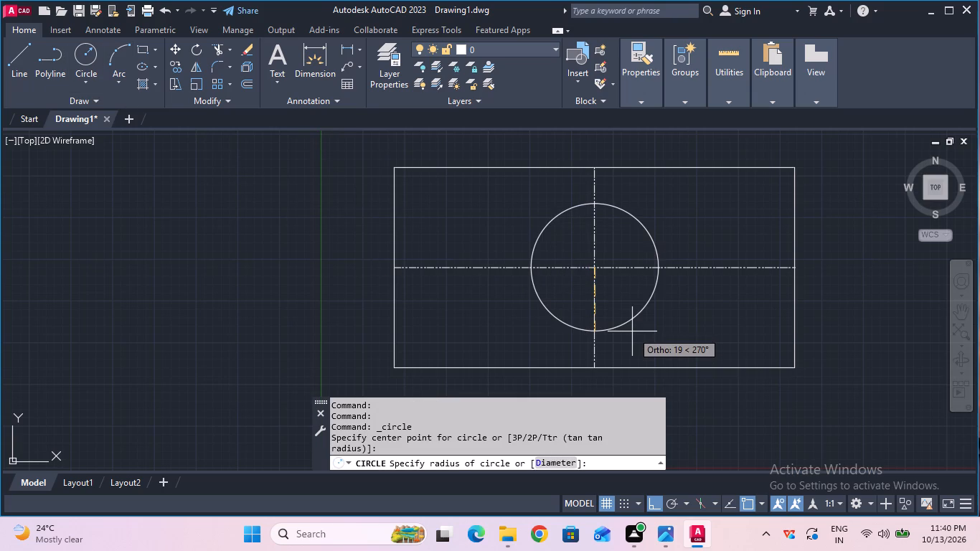
{"action": "key", "text": "2"}
{"action": "key", "text": "0"}
{"action": "key", "text": "Return"}
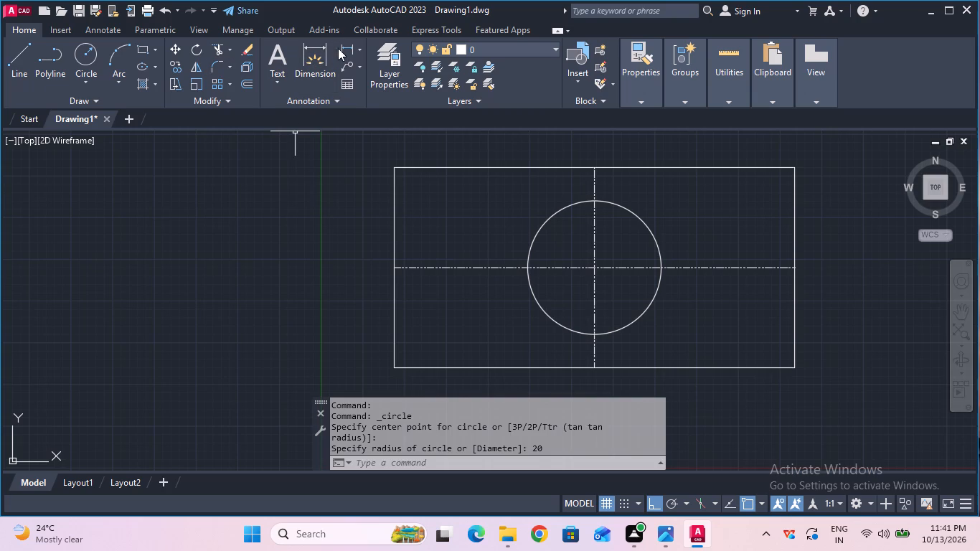
Offset the vertical centerline 35 mm to both sides.
{"action": "left_click", "coordinate": [242, 84]}
{"action": "left_click", "coordinate": [593, 268]}
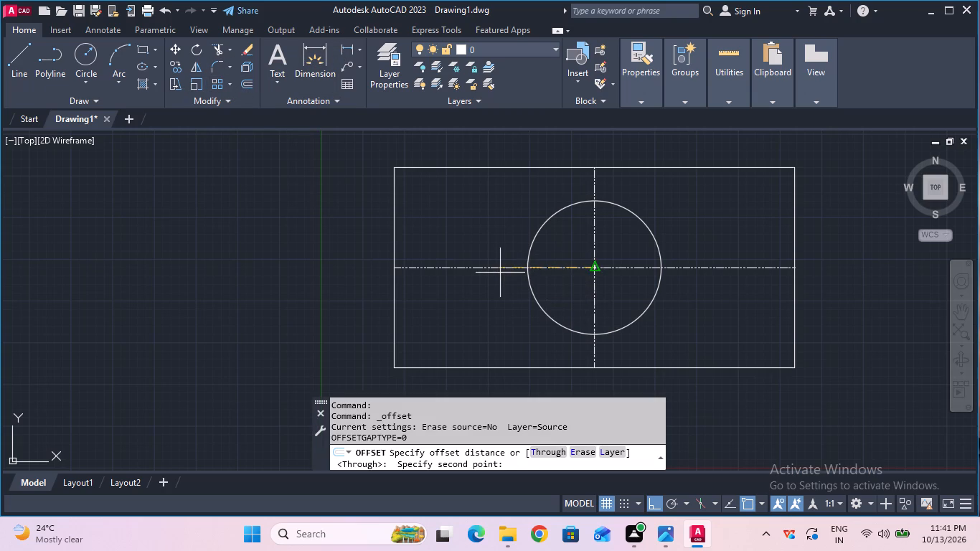
{"action": "key", "text": "3"}
{"action": "key", "text": "5"}
{"action": "key", "text": "Return"}
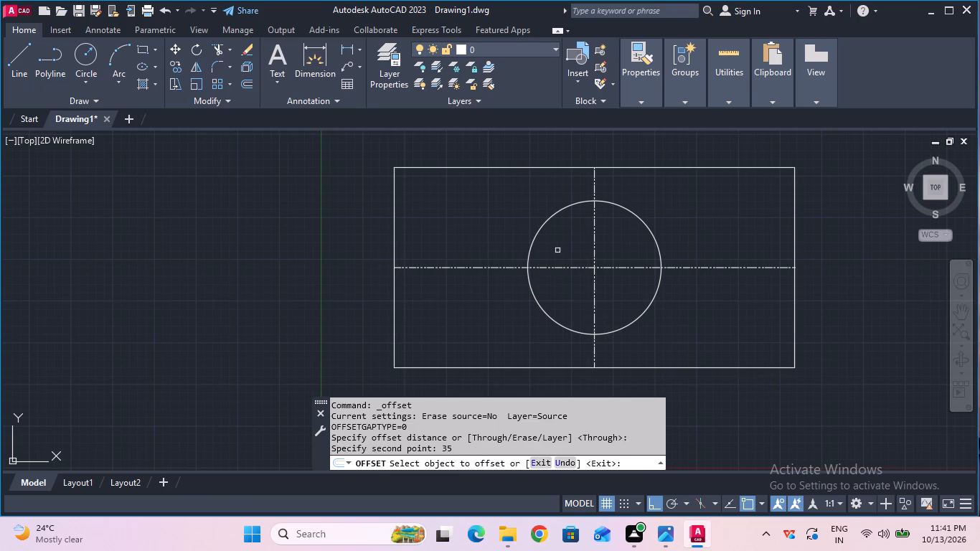
{"action": "left_click", "coordinate": [595, 248]}
{"action": "left_click", "coordinate": [551, 250]}
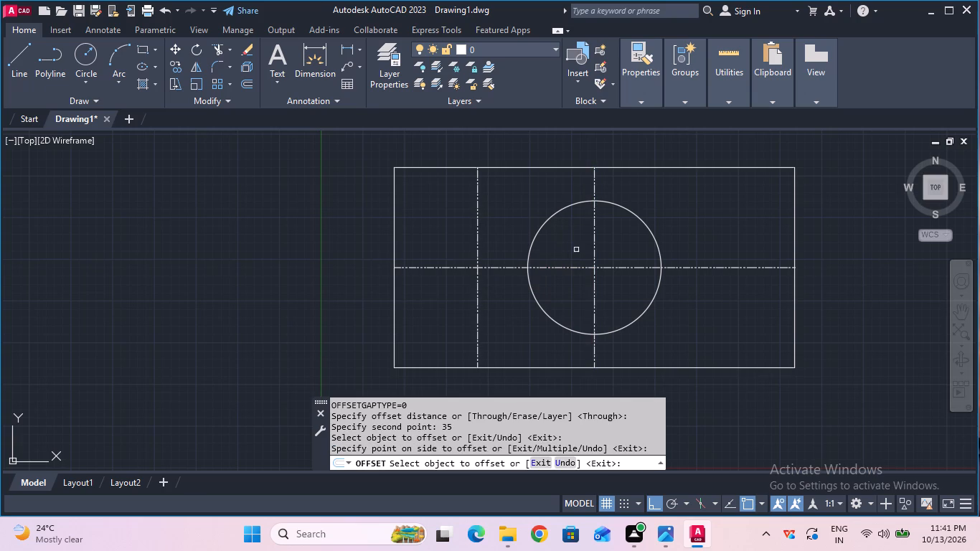
{"action": "left_click", "coordinate": [595, 249]}
{"action": "left_click", "coordinate": [651, 252]}
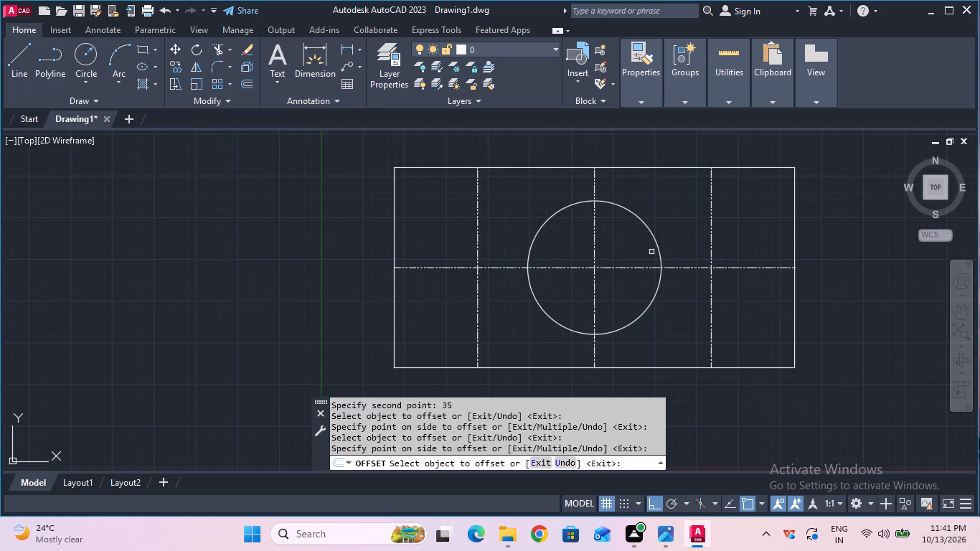
{"action": "key", "text": "F1"}
{"action": "key", "text": "Escape"}
{"action": "key", "text": "Escape"}
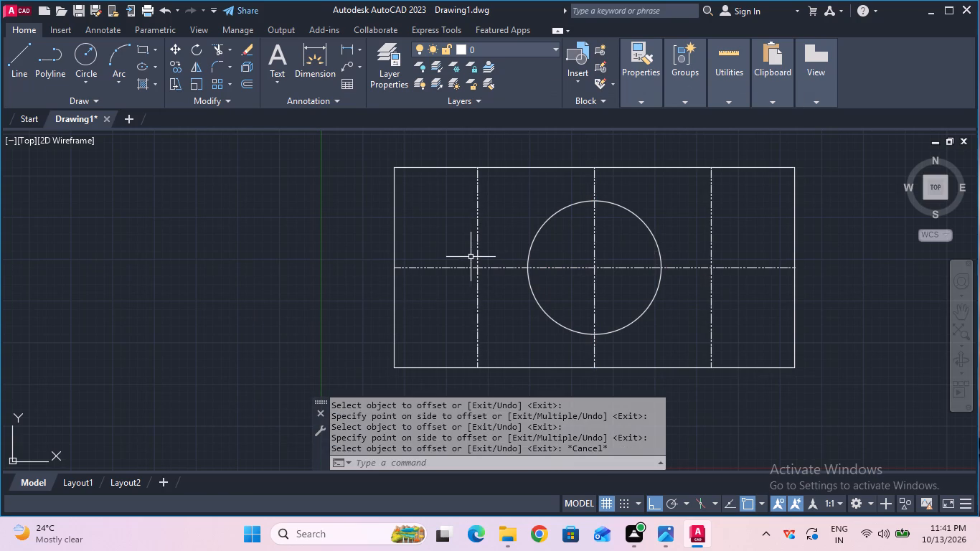
Set the linetype of the two lines offset 35 mm from the vertical centerline to ByLayer.
{"action": "left_click", "coordinate": [477, 231]}
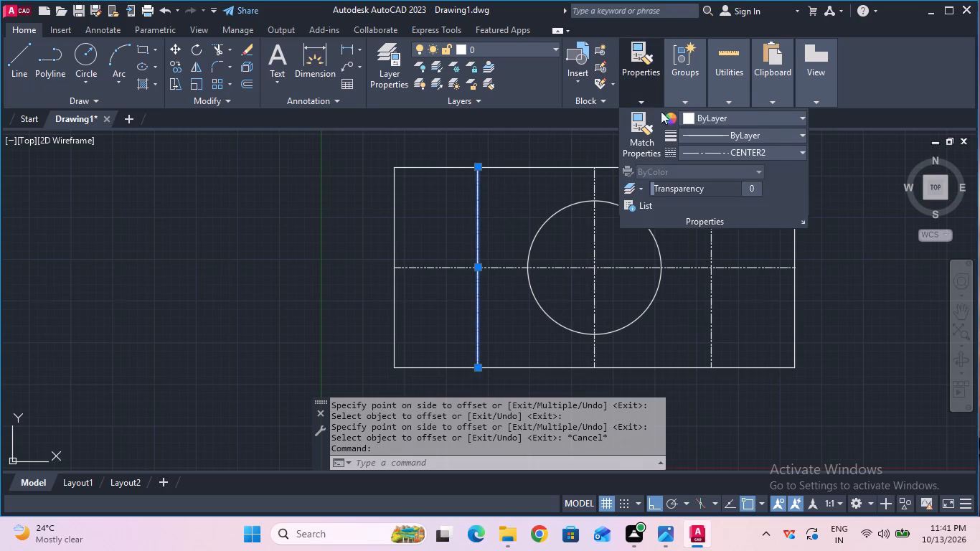
{"action": "left_click", "coordinate": [682, 146]}
{"action": "left_click", "coordinate": [693, 168]}
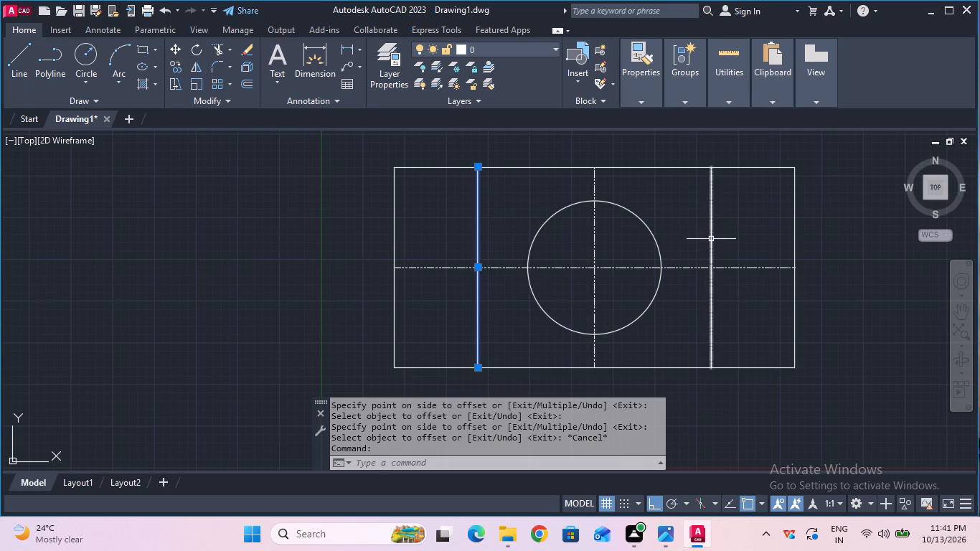
{"action": "left_click", "coordinate": [711, 239]}
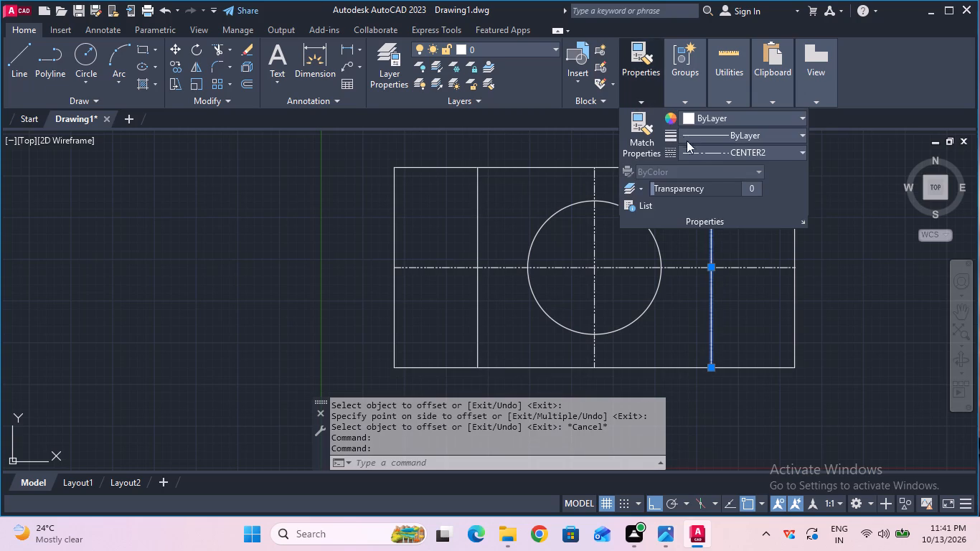
{"action": "left_click", "coordinate": [692, 146]}
{"action": "left_click", "coordinate": [696, 169]}
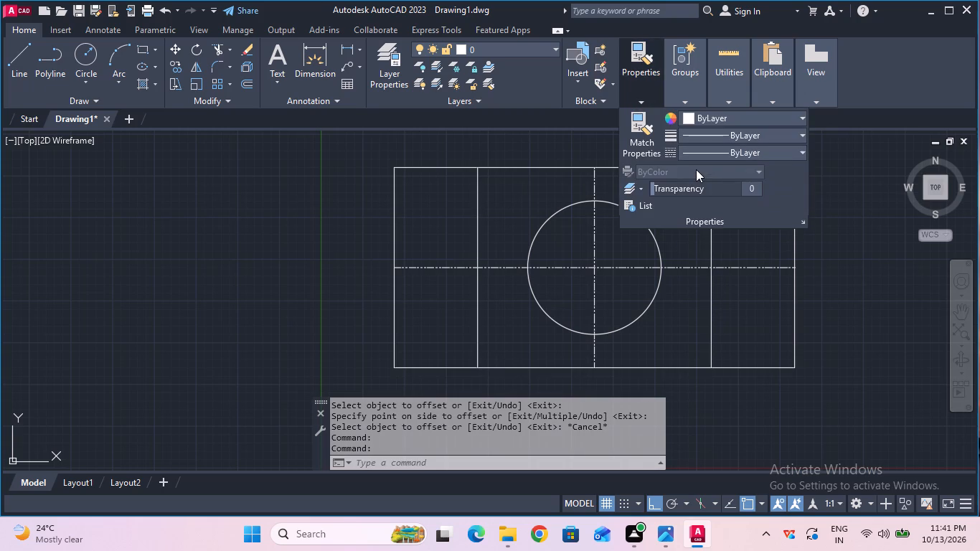
{"action": "key", "text": "Escape"}
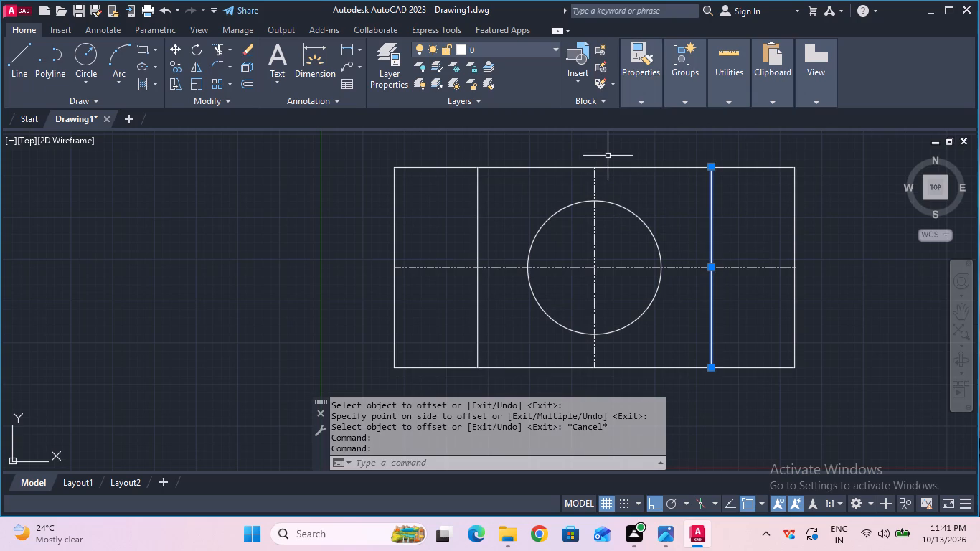
{"action": "key", "text": "Escape"}
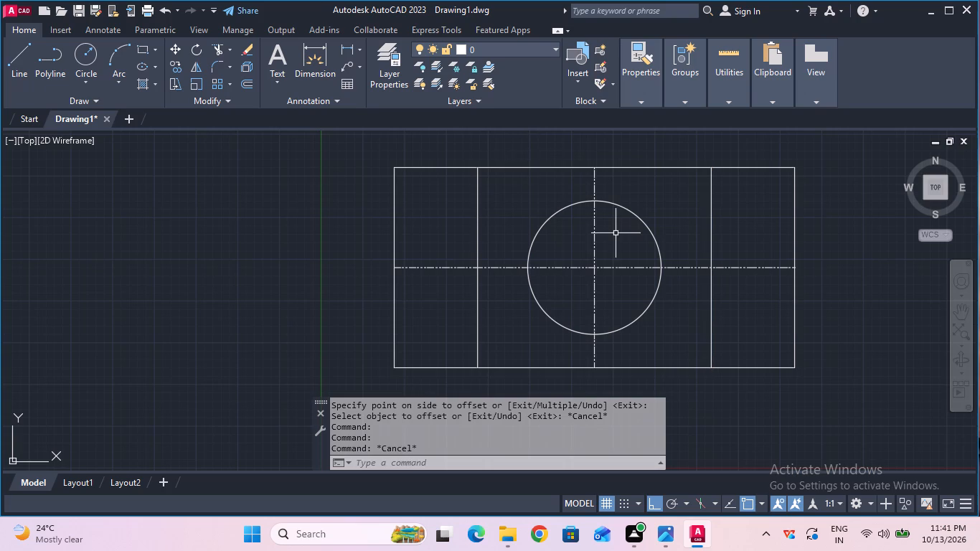
Offset the vertical centerline 10 mm to both sides.
{"action": "scroll", "coordinate": [616, 234], "scroll_direction": "up", "scroll_amount": 1}
{"action": "scroll", "coordinate": [616, 234], "scroll_direction": "down", "scroll_amount": 1}
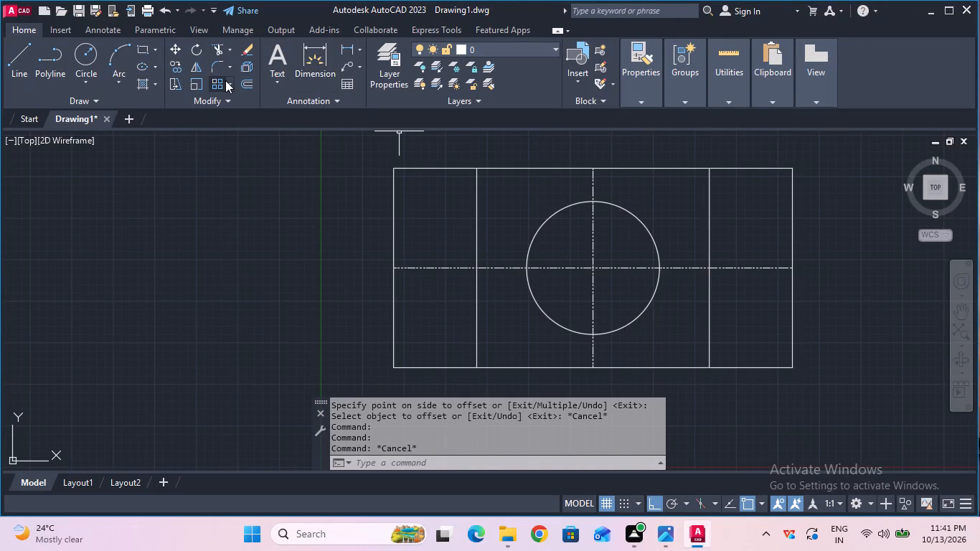
{"action": "left_click", "coordinate": [240, 81]}
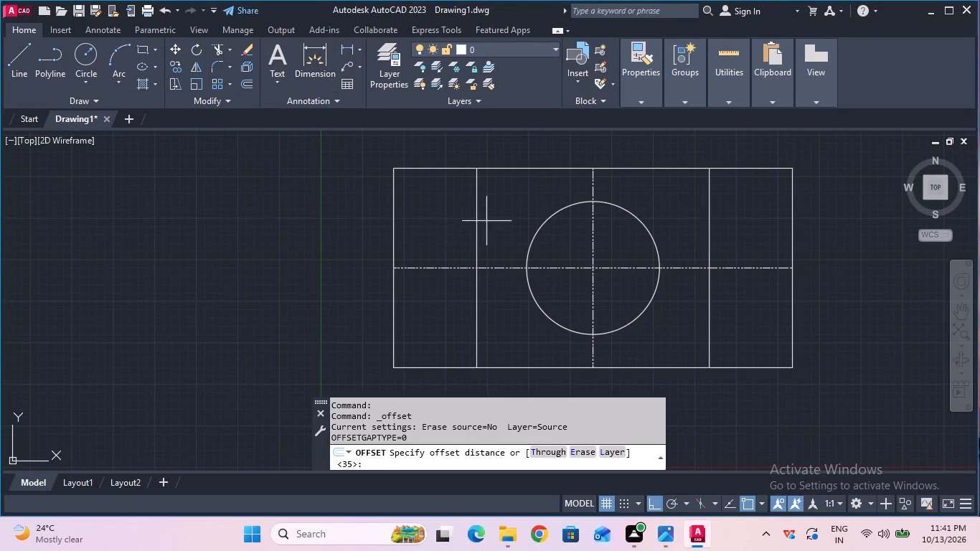
{"action": "left_click", "coordinate": [590, 269]}
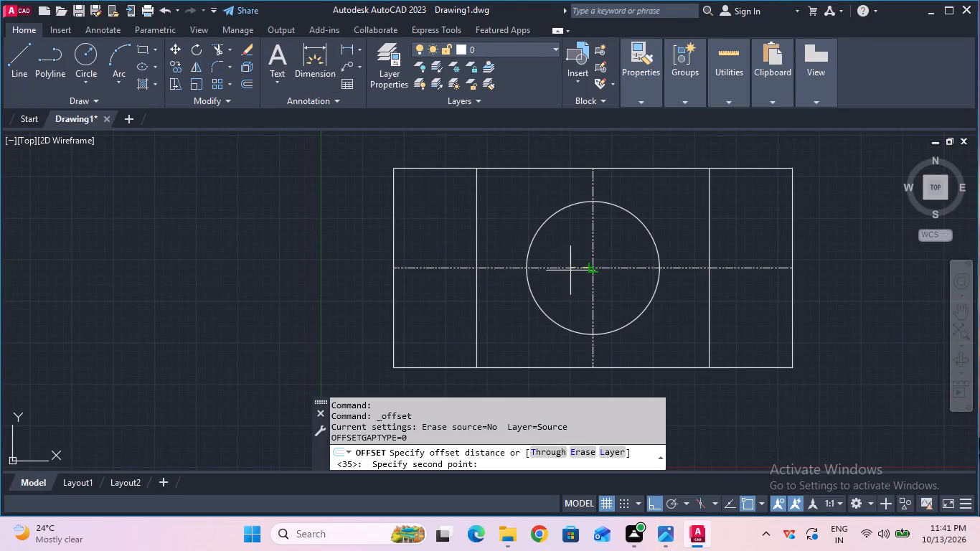
{"action": "key", "text": "1"}
{"action": "key", "text": "0"}
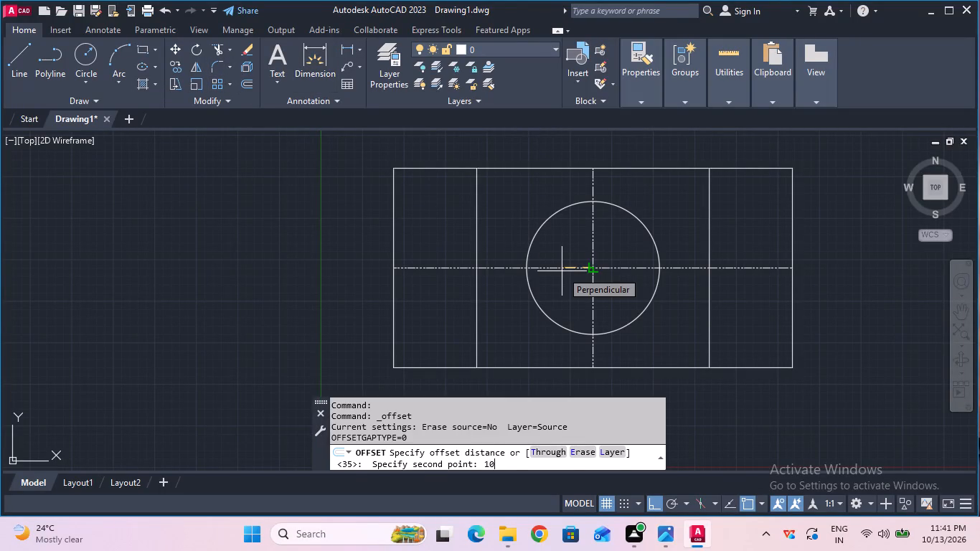
{"action": "key", "text": "Return"}
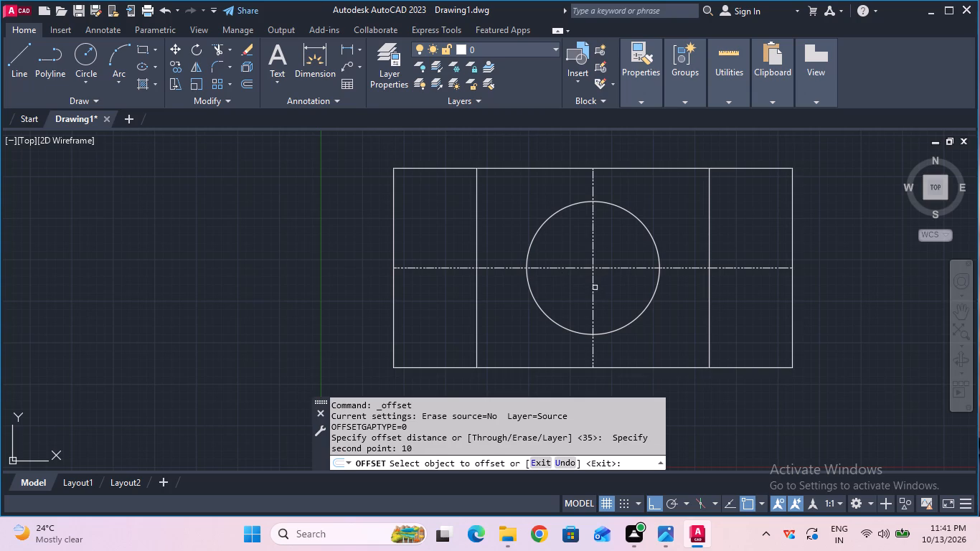
{"action": "left_click", "coordinate": [595, 288]}
{"action": "left_click", "coordinate": [580, 288]}
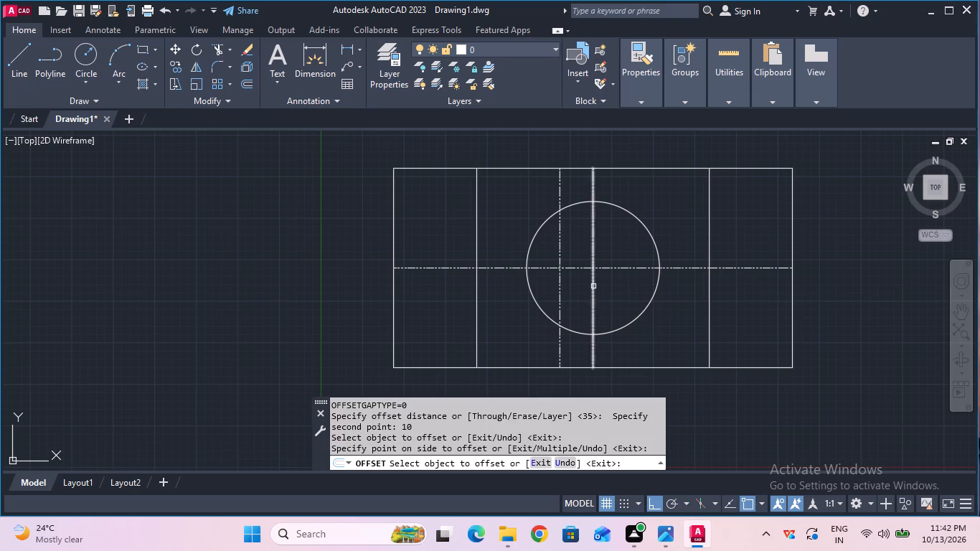
{"action": "left_click", "coordinate": [593, 286]}
{"action": "left_click", "coordinate": [606, 286]}
{"action": "key", "text": "Escape"}
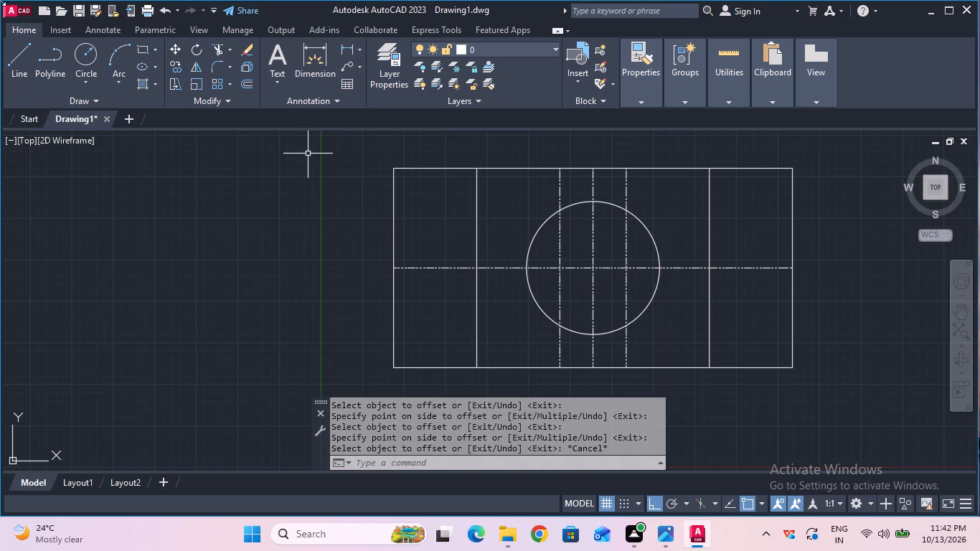
Trim both 10 mm offset lines between the horizontal centerline and the circle's lower arc.
{"action": "left_click", "coordinate": [220, 46]}
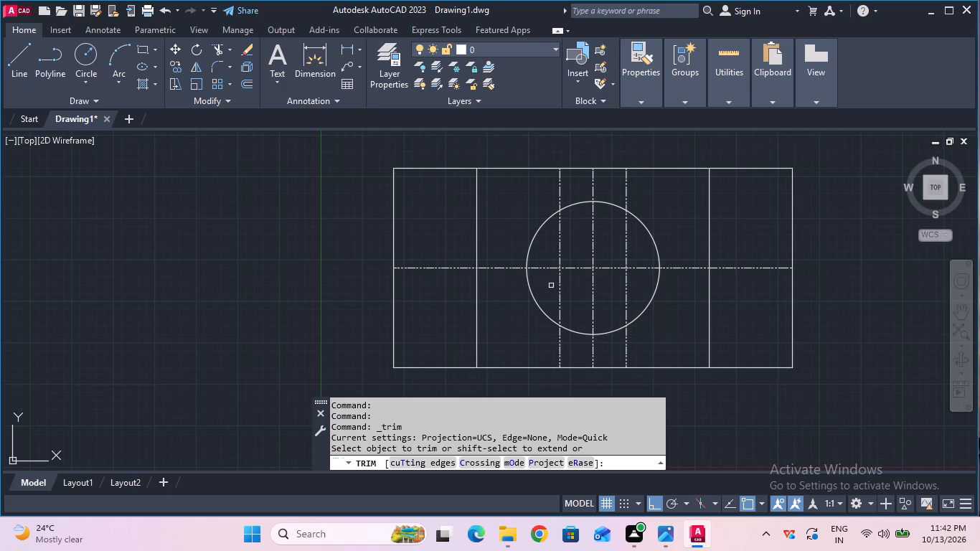
{"action": "left_click", "coordinate": [559, 289]}
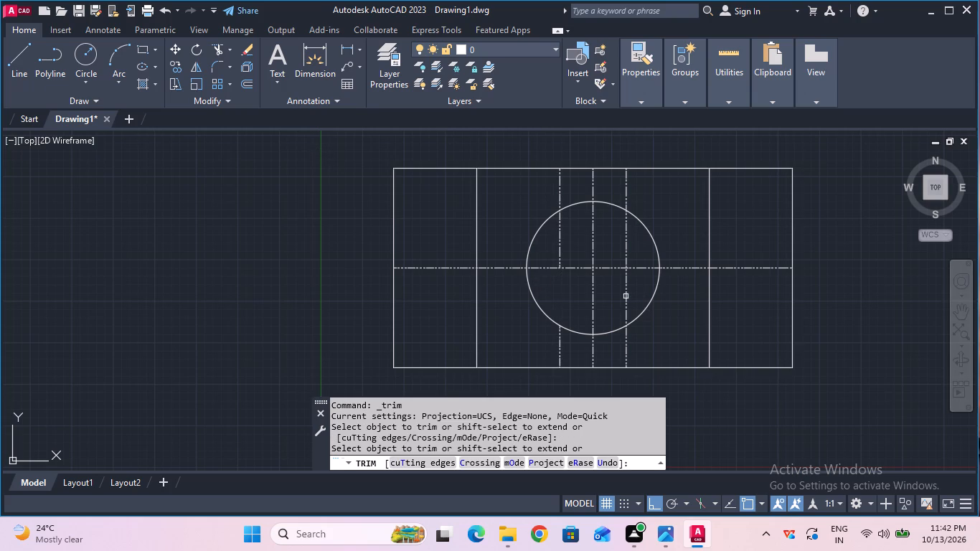
{"action": "left_click", "coordinate": [626, 296]}
{"action": "key", "text": "Escape"}
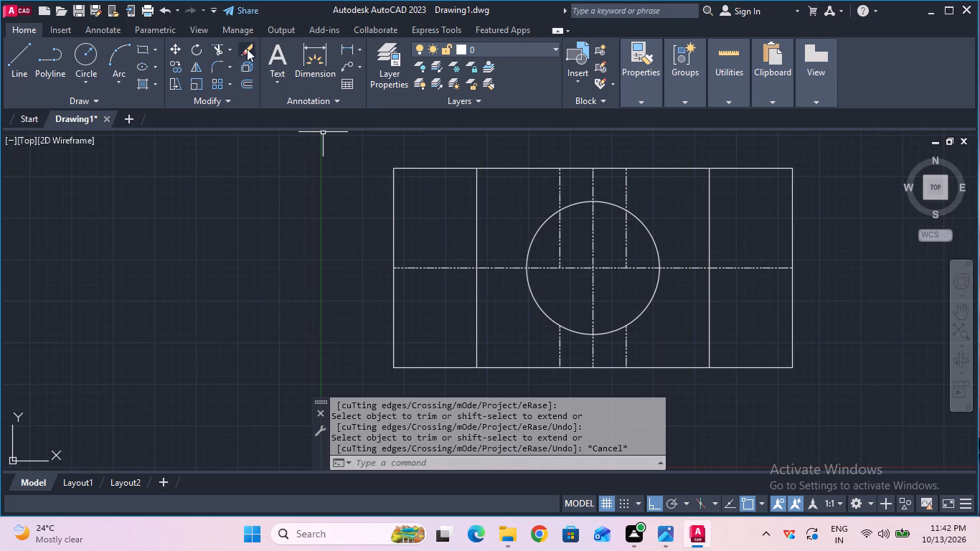
Erase the leftover upper segment of the left 10 mm offset line.
{"action": "left_click", "coordinate": [245, 49]}
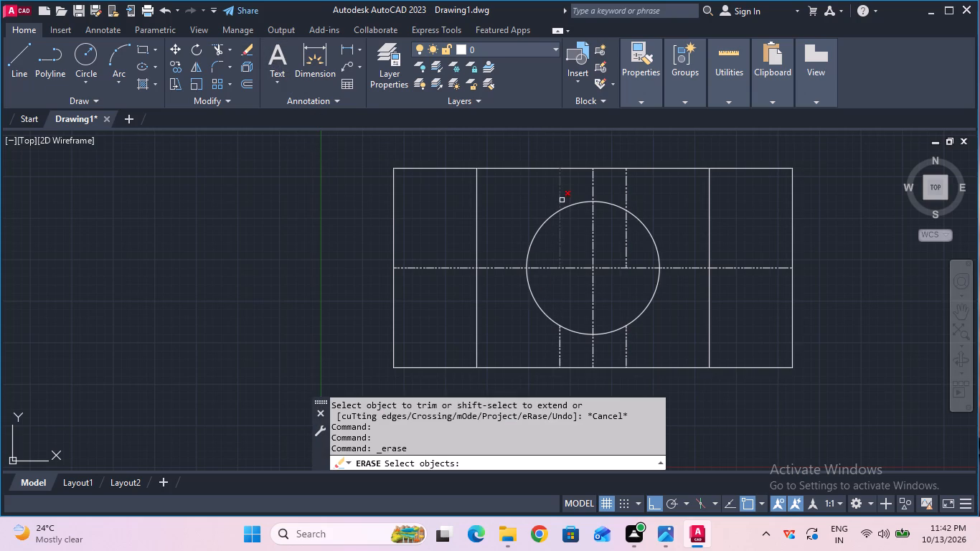
{"action": "left_click", "coordinate": [562, 199]}
{"action": "key", "text": "Return"}
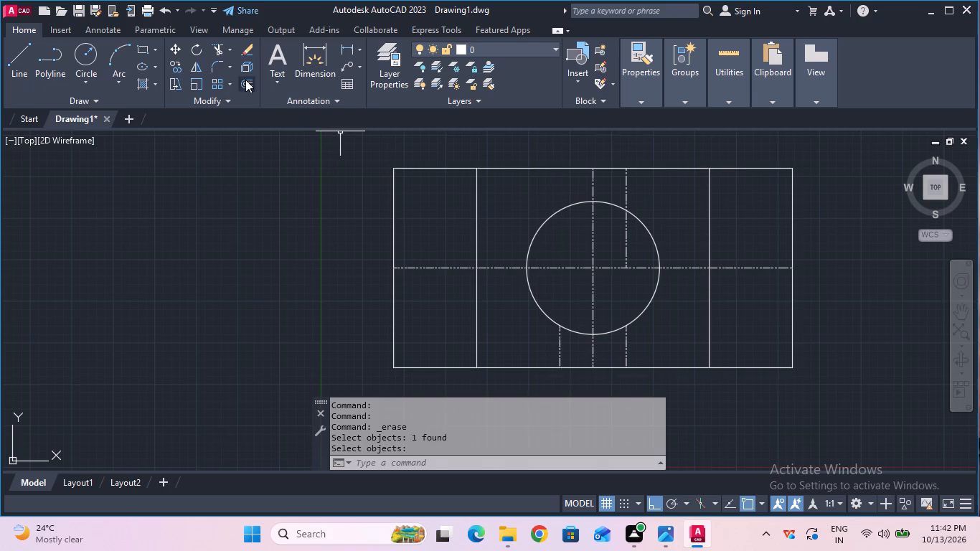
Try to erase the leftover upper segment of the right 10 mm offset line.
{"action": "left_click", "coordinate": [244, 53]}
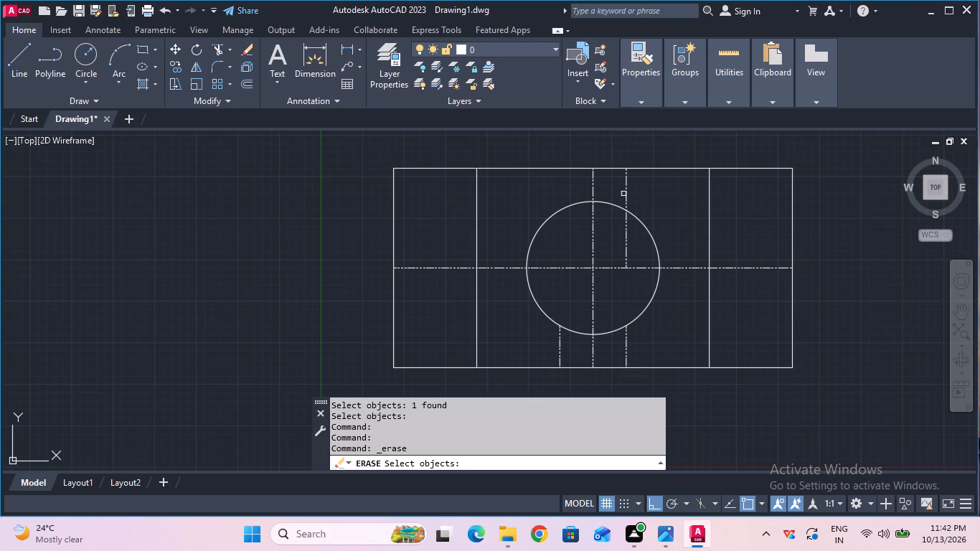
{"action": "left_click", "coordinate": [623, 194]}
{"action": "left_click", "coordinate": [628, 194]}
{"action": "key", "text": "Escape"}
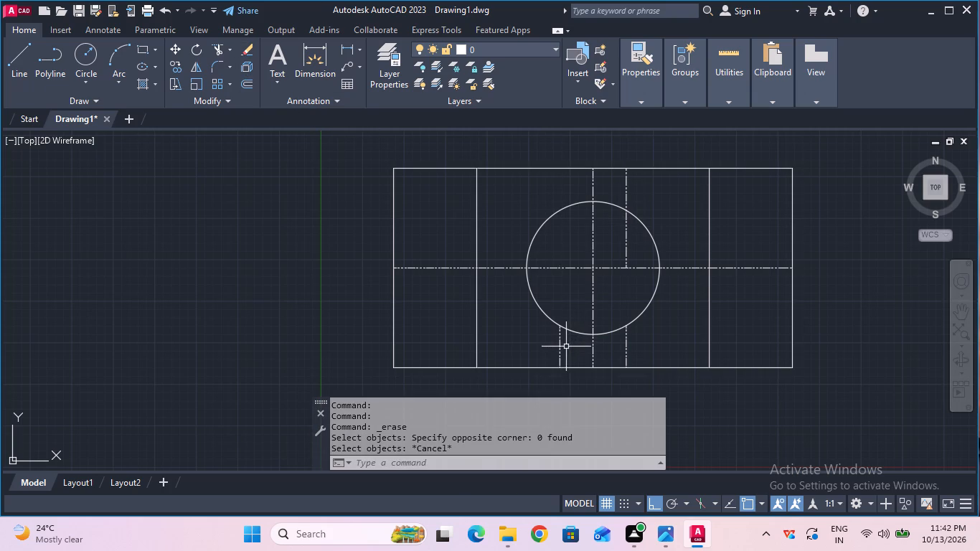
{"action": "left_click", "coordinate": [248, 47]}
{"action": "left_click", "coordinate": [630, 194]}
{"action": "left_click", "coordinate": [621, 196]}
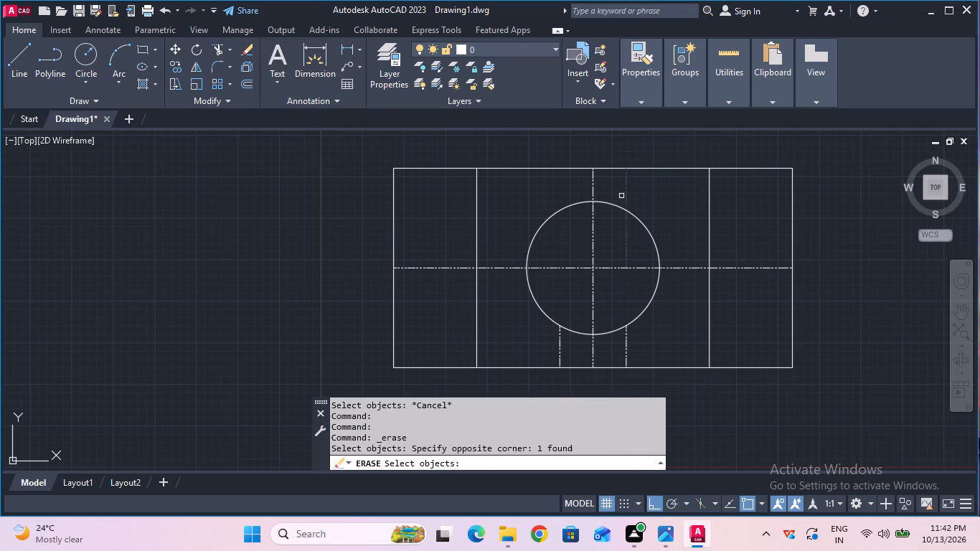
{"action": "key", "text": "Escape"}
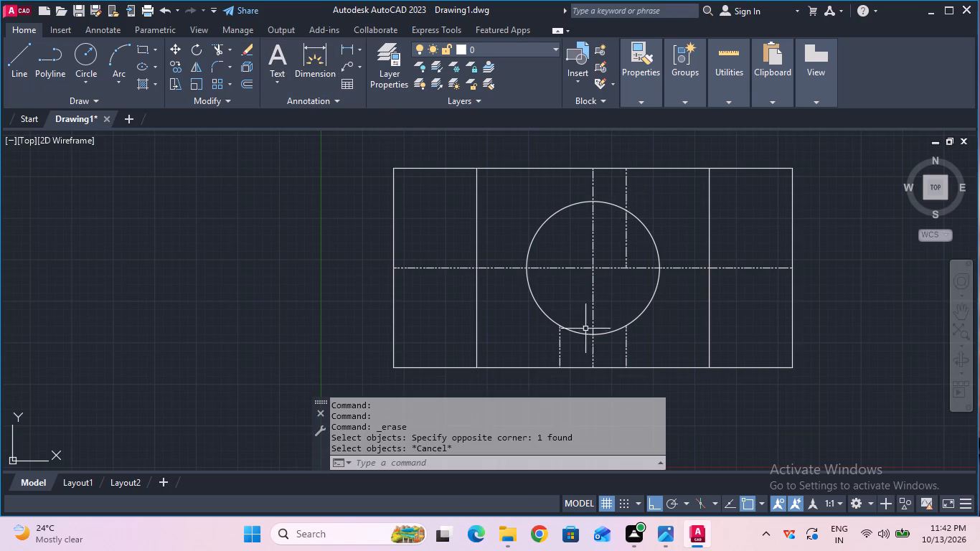
Change the linetype of both short vertical slot lines below the circle from CENTER2 to ByLayer.
{"action": "left_click", "coordinate": [561, 348]}
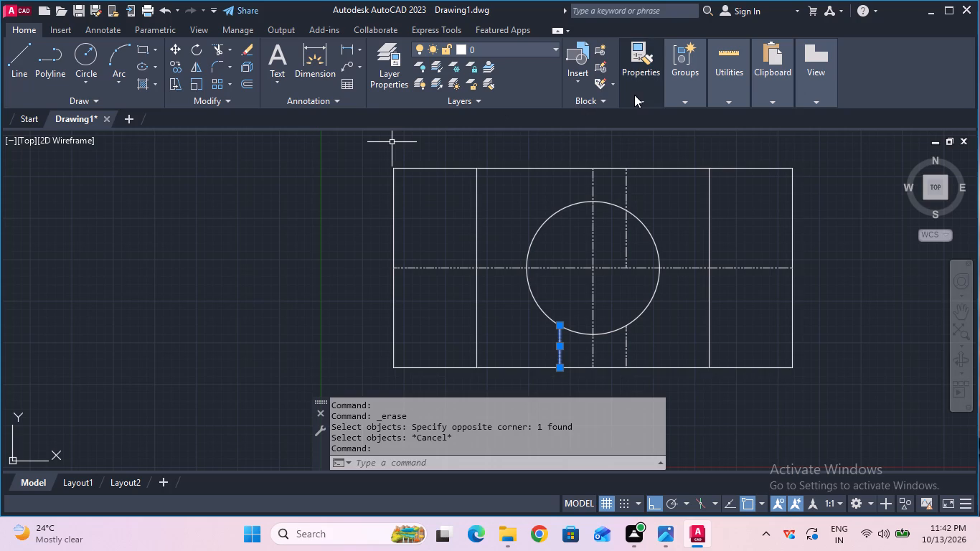
{"action": "left_click", "coordinate": [701, 152]}
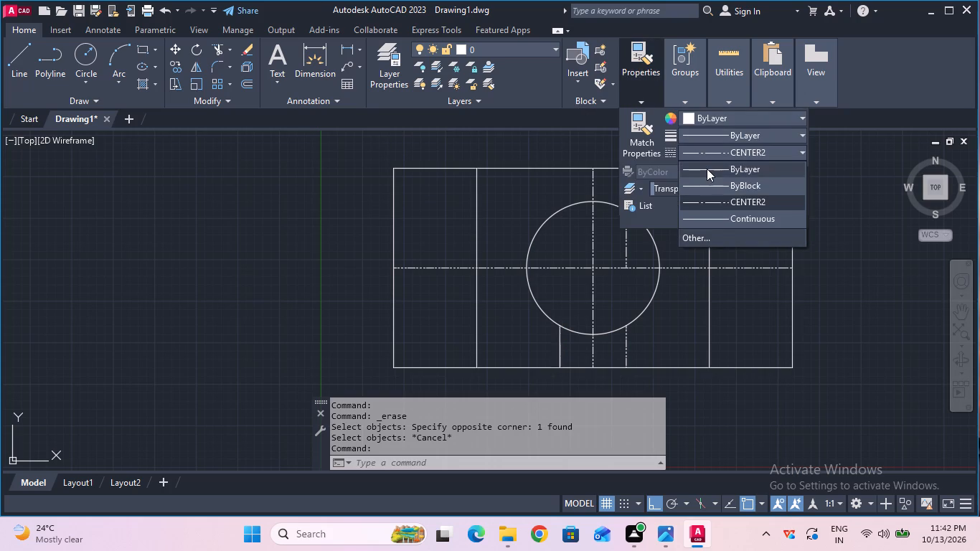
{"action": "left_click", "coordinate": [707, 169]}
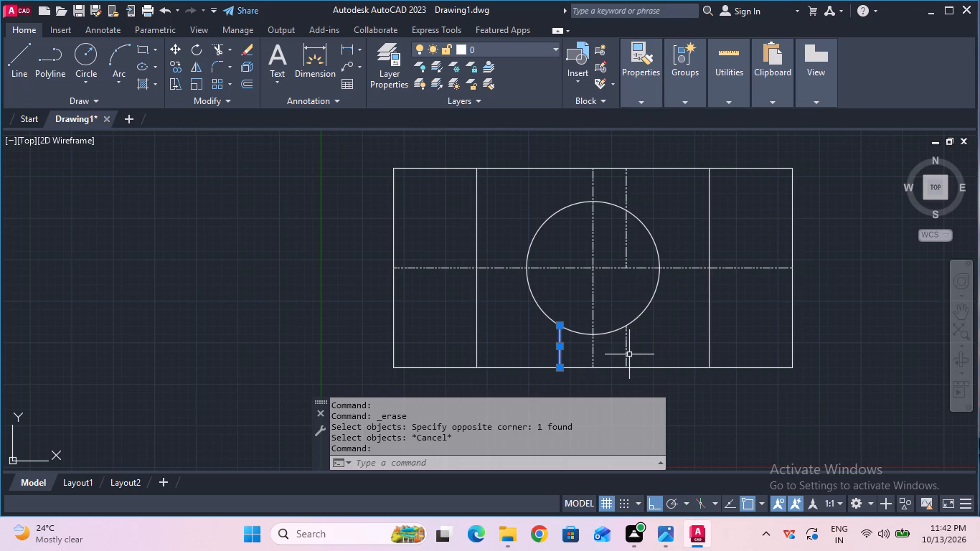
{"action": "left_click", "coordinate": [627, 356]}
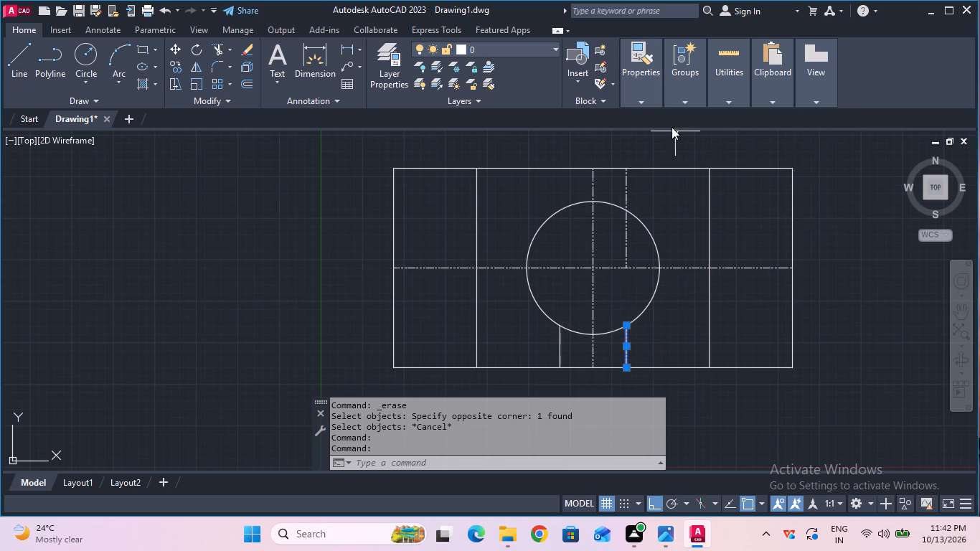
{"action": "left_click", "coordinate": [699, 149]}
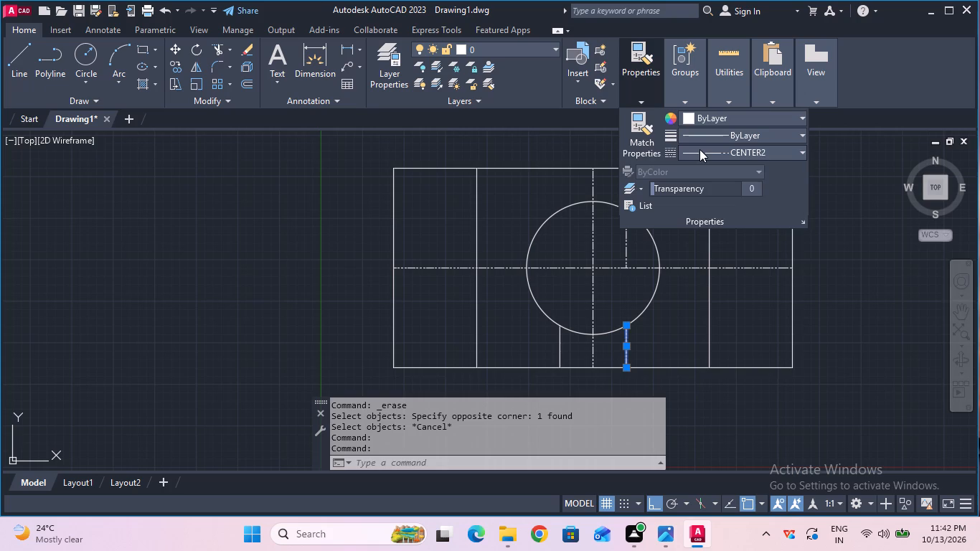
{"action": "left_click", "coordinate": [709, 168]}
{"action": "key", "text": "Escape"}
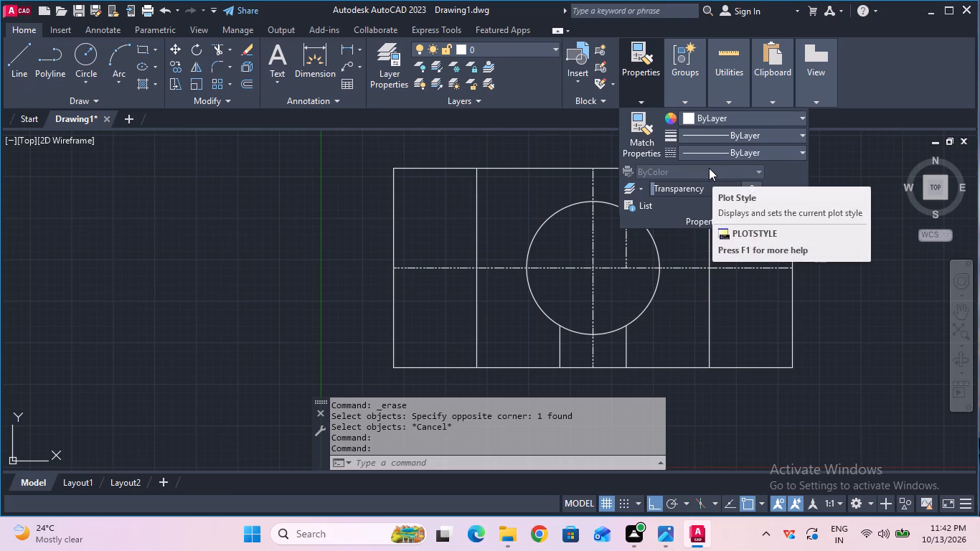
{"action": "key", "text": "Escape"}
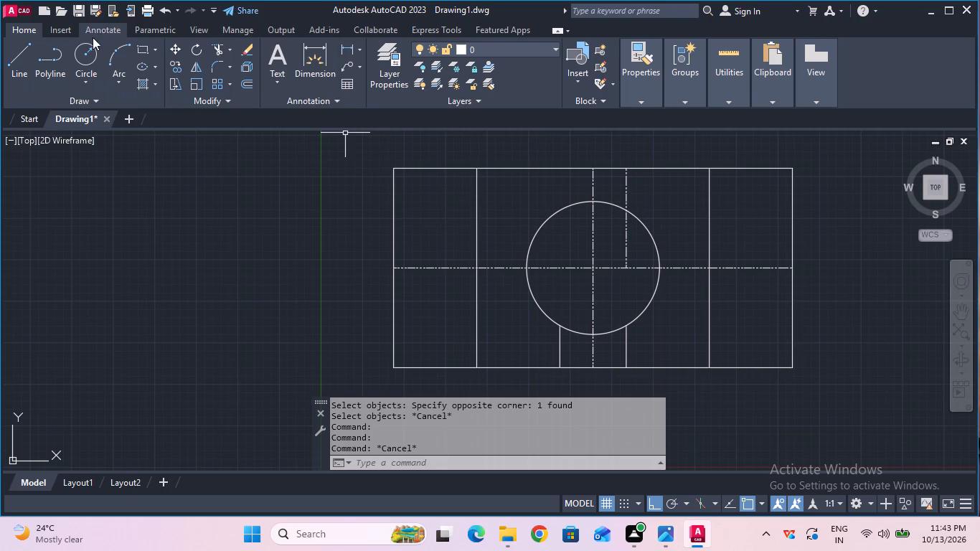
Offset the rectangle's top edge 12 mm downward into the view.
{"action": "left_click", "coordinate": [242, 85]}
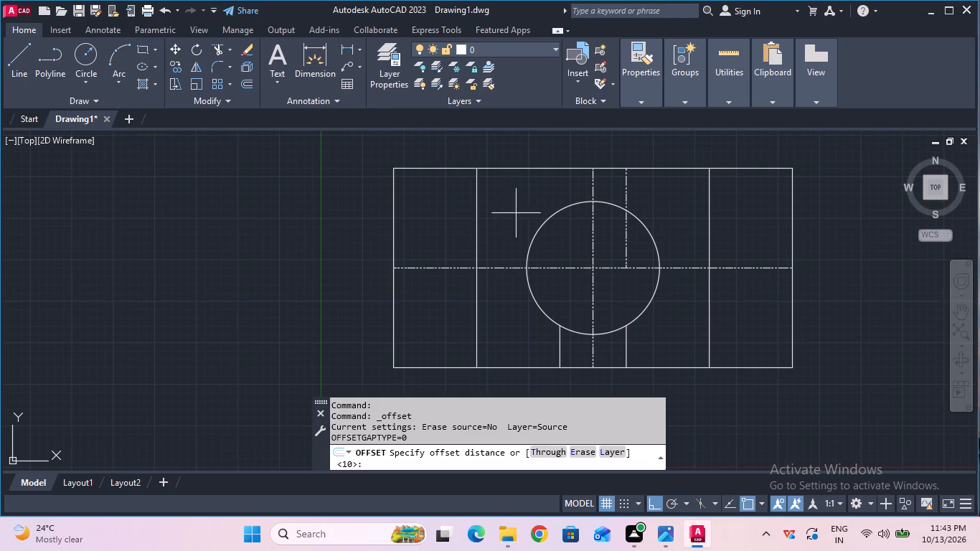
{"action": "left_click", "coordinate": [590, 171]}
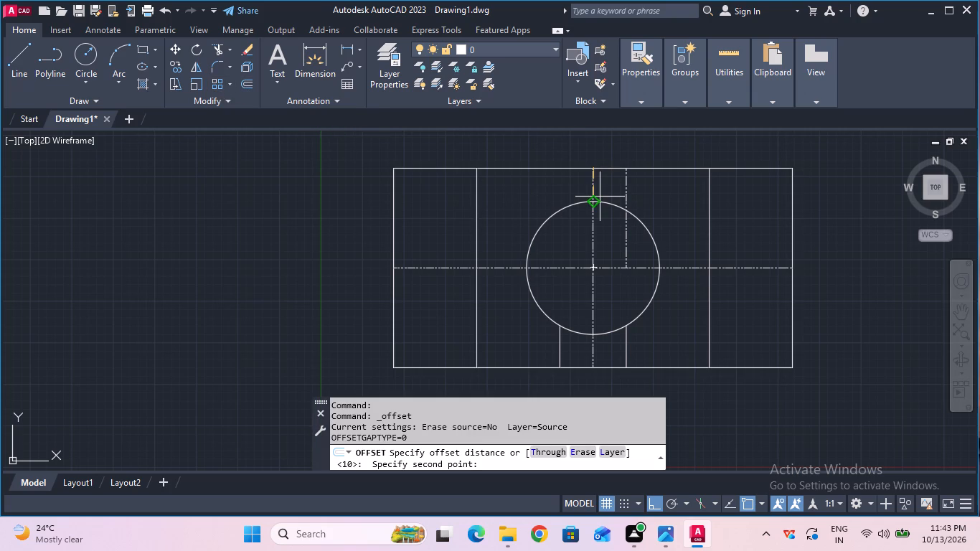
{"action": "type", "text": "12"}
{"action": "key", "text": "Return"}
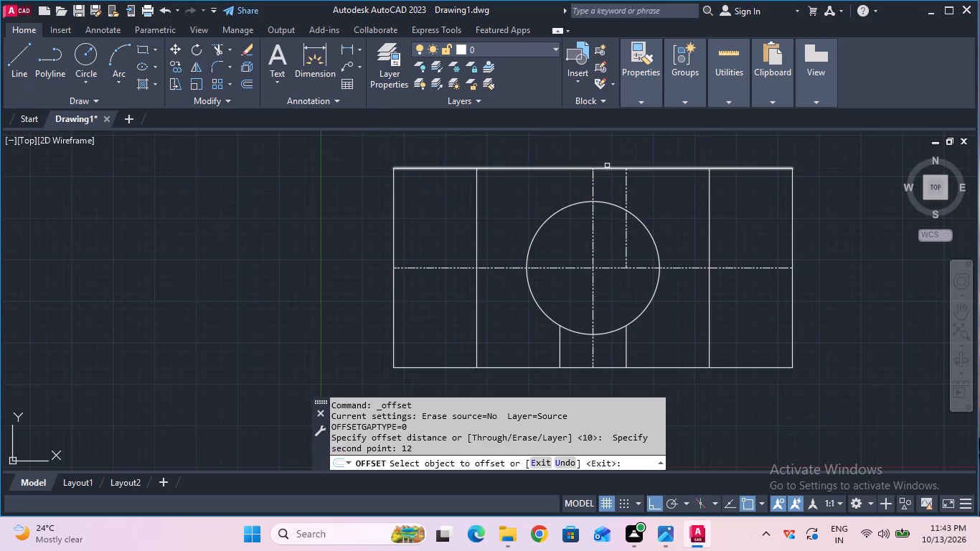
{"action": "left_click", "coordinate": [607, 166]}
{"action": "left_click", "coordinate": [607, 167]}
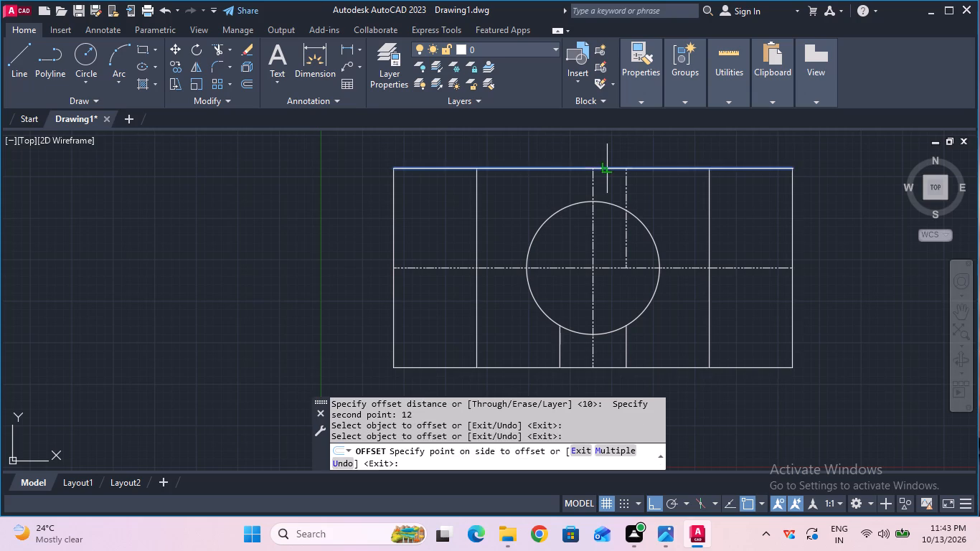
{"action": "left_click", "coordinate": [607, 179]}
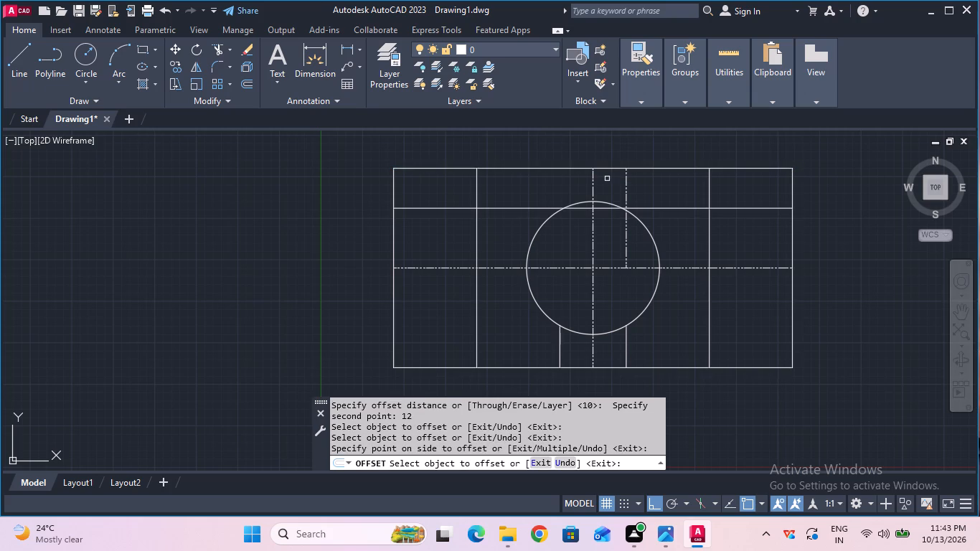
{"action": "key", "text": "Escape"}
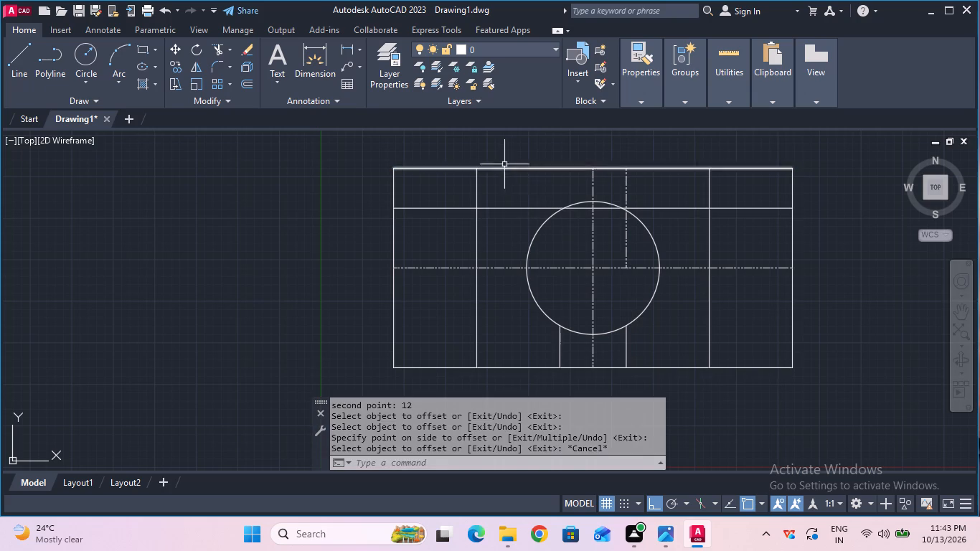
Offset the rectangle's bottom edge 12 mm upward into the view.
{"action": "left_click", "coordinate": [248, 85]}
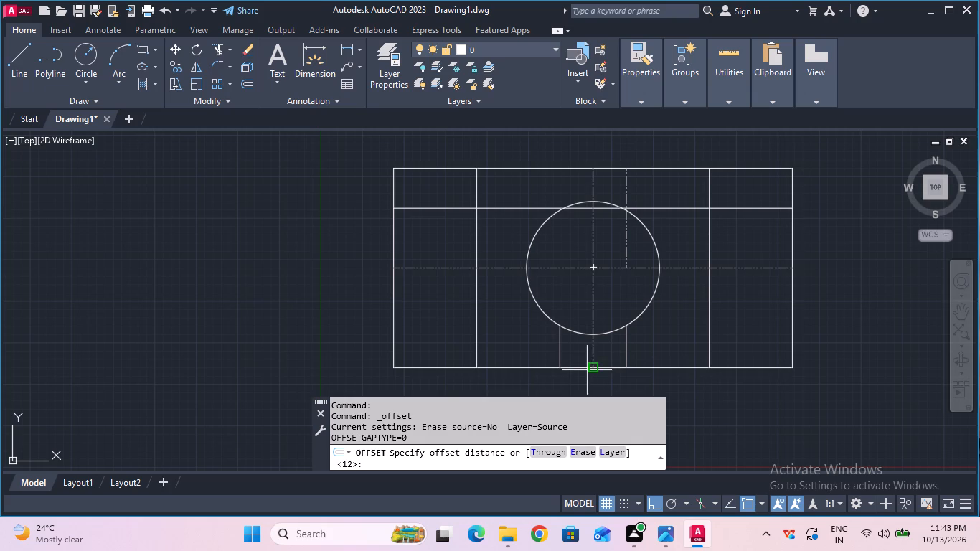
{"action": "left_click", "coordinate": [599, 366]}
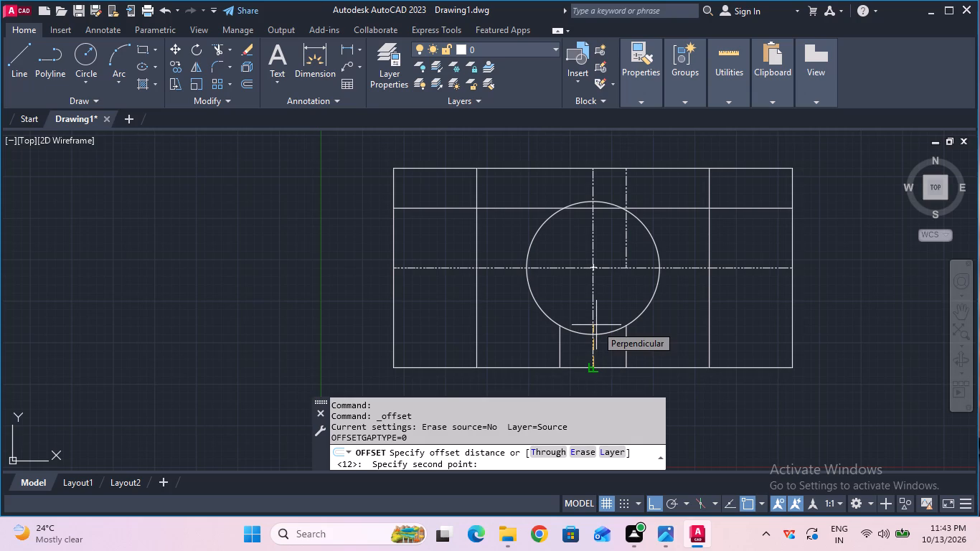
{"action": "type", "text": "12"}
{"action": "key", "text": "Return"}
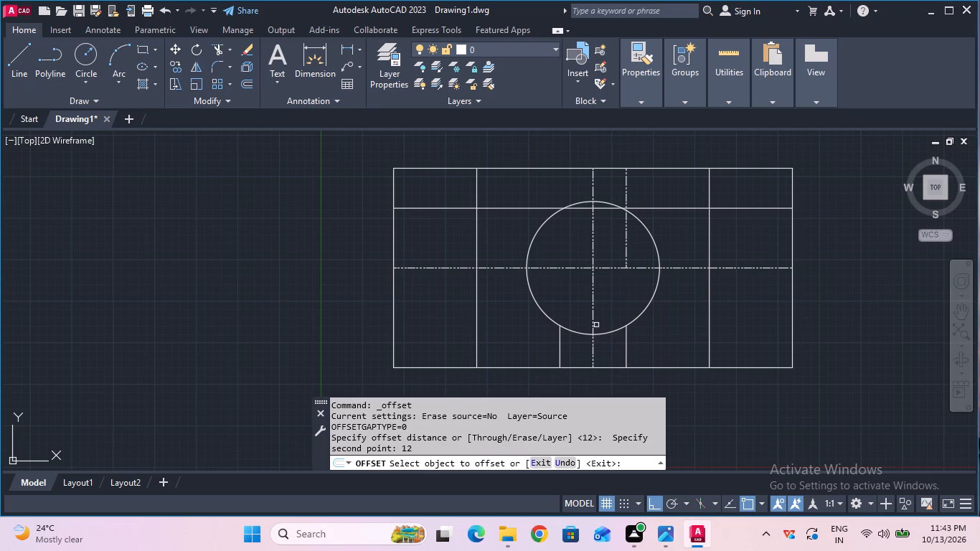
{"action": "left_click", "coordinate": [610, 367]}
{"action": "left_click", "coordinate": [610, 359]}
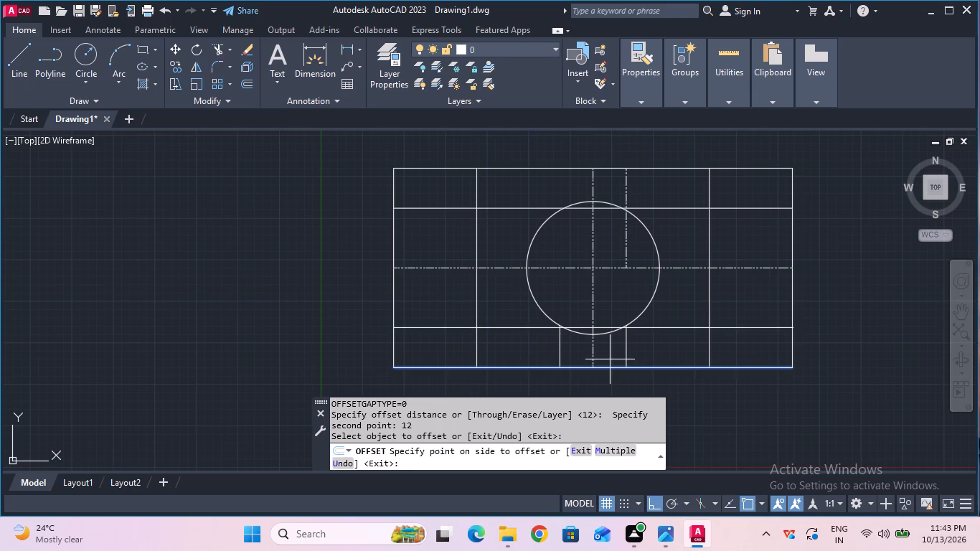
{"action": "key", "text": "Escape"}
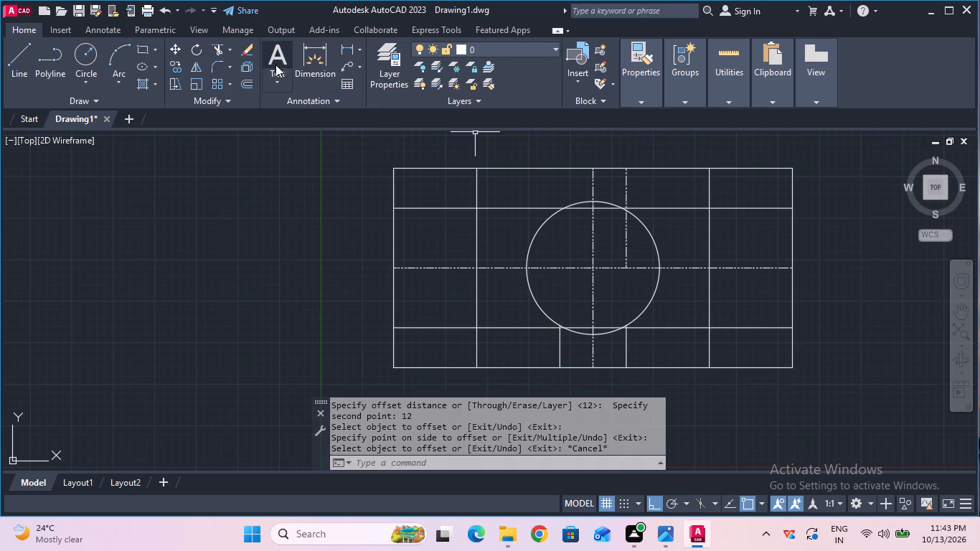
Trim the upper 12 mm offset line between the two inner vertical lines, including the pieces inside the circle.
{"action": "left_click", "coordinate": [224, 51]}
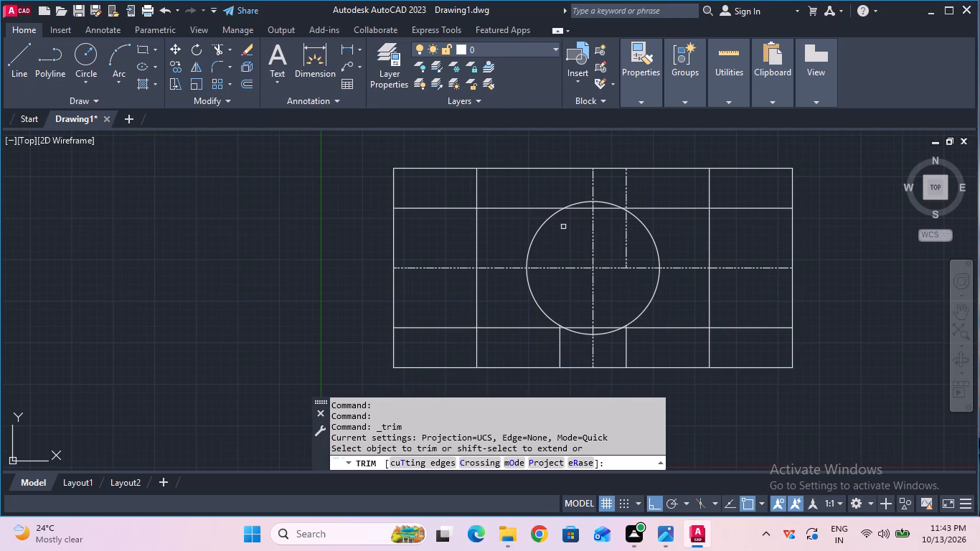
{"action": "left_click", "coordinate": [583, 206]}
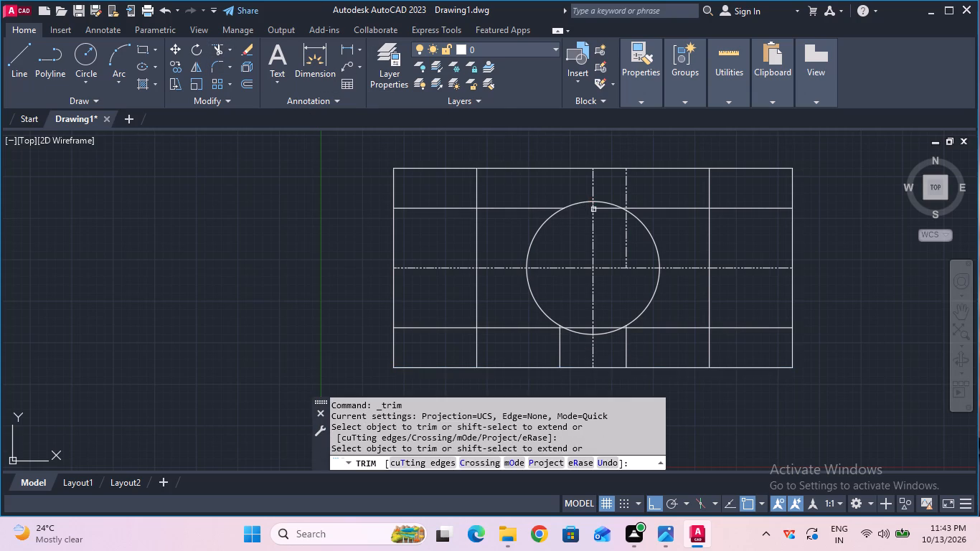
{"action": "left_click", "coordinate": [610, 209]}
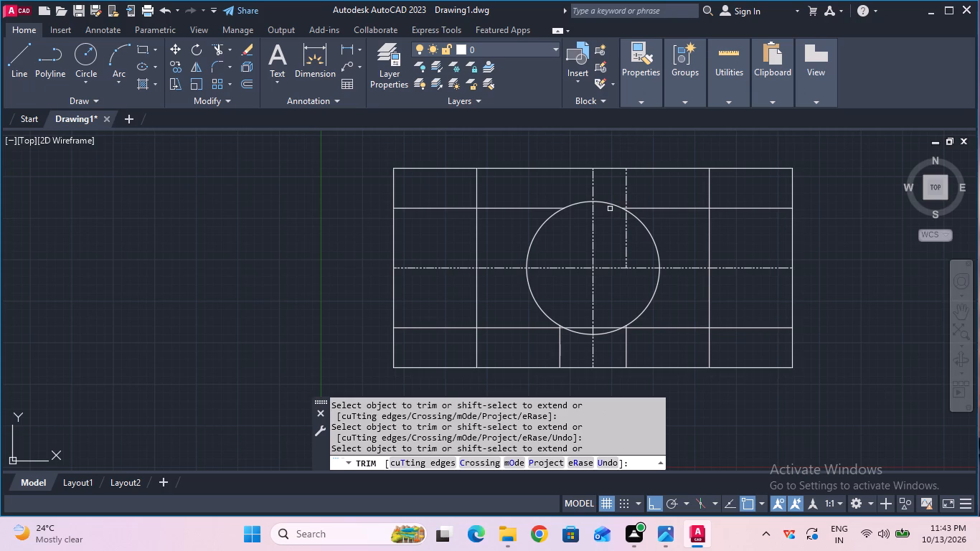
{"action": "left_click", "coordinate": [524, 207]}
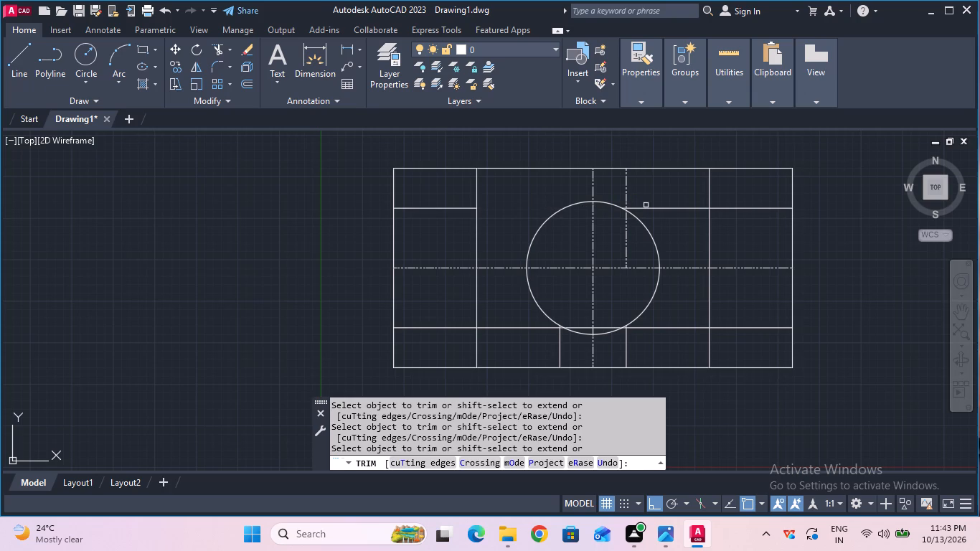
{"action": "left_click", "coordinate": [647, 205]}
{"action": "left_click", "coordinate": [652, 209]}
{"action": "scroll", "coordinate": [652, 209], "scroll_direction": "up", "scroll_amount": 2}
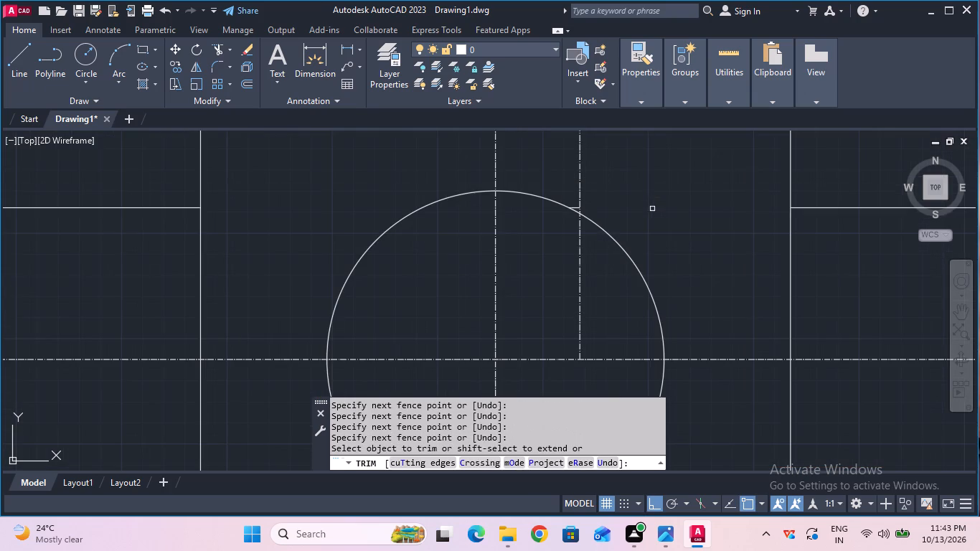
{"action": "left_click", "coordinate": [573, 206]}
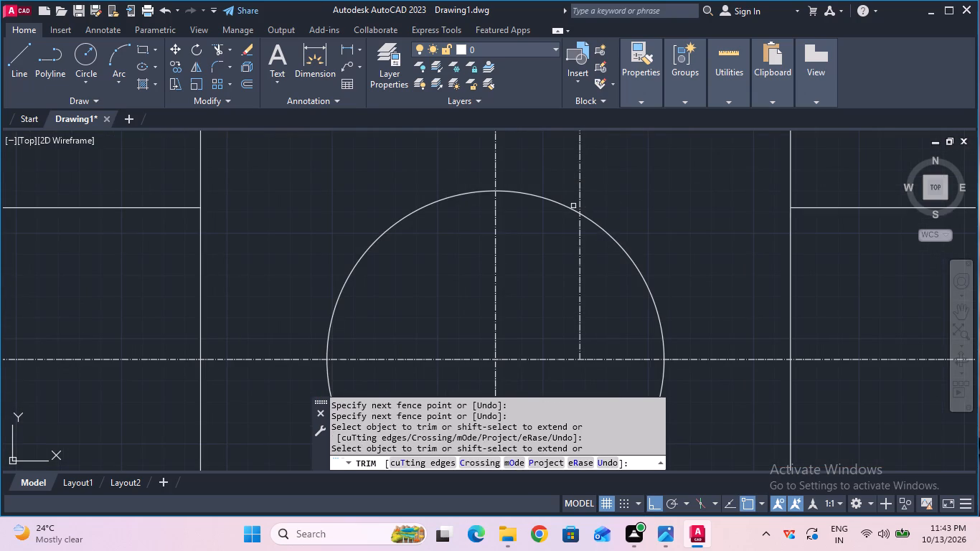
{"action": "scroll", "coordinate": [573, 206], "scroll_direction": "down", "scroll_amount": 2}
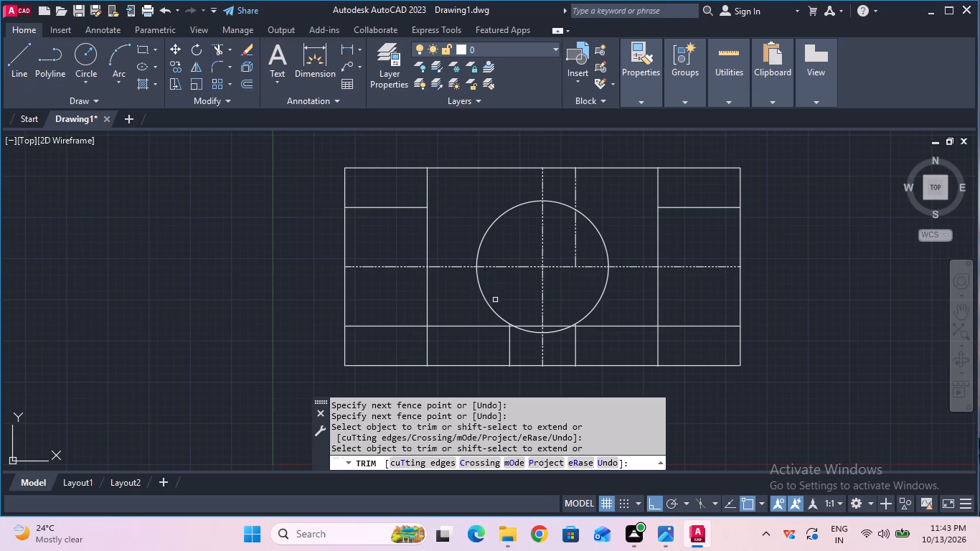
Trim away all of the lower 12 mm offset line to the right of the left inner vertical line.
{"action": "left_click", "coordinate": [479, 324]}
{"action": "scroll", "coordinate": [479, 324], "scroll_direction": "up", "scroll_amount": 2}
{"action": "scroll", "coordinate": [479, 324], "scroll_direction": "down", "scroll_amount": 1}
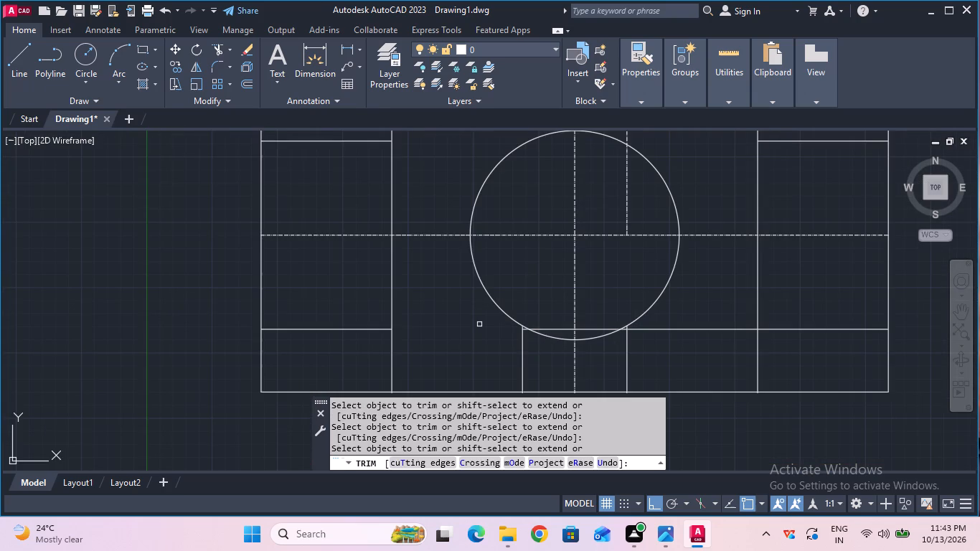
{"action": "left_click", "coordinate": [554, 330]}
{"action": "left_click", "coordinate": [592, 330]}
{"action": "scroll", "coordinate": [602, 328], "scroll_direction": "up", "scroll_amount": 1}
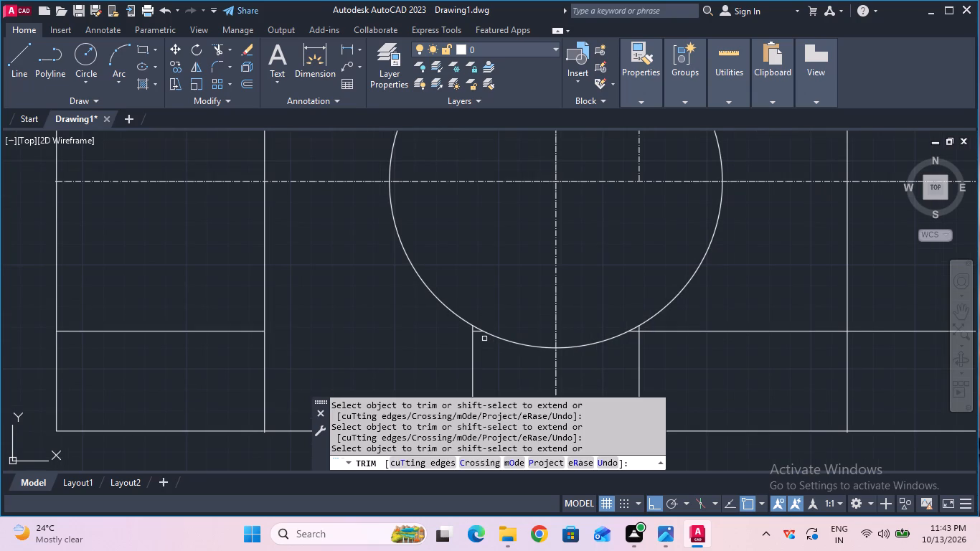
{"action": "scroll", "coordinate": [481, 336], "scroll_direction": "up", "scroll_amount": 2}
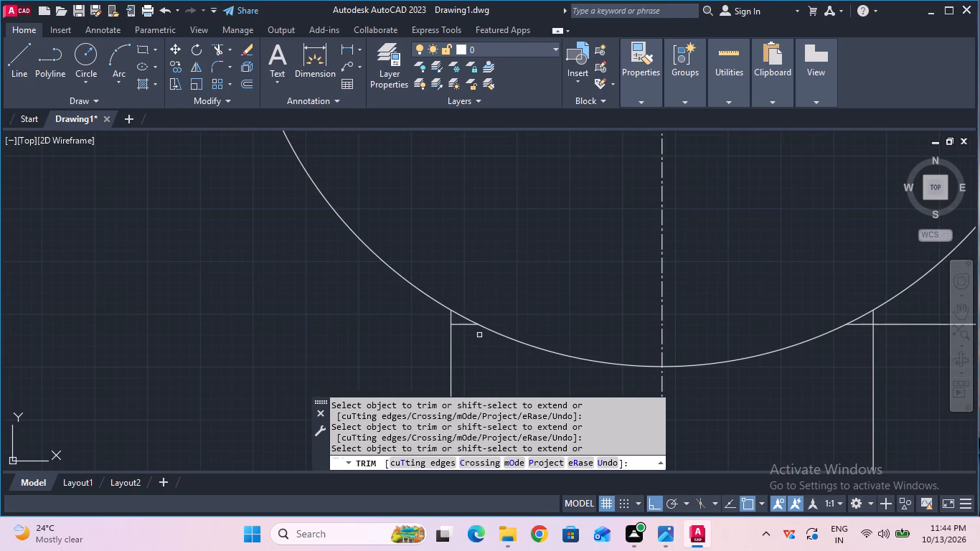
{"action": "left_click", "coordinate": [467, 326]}
{"action": "left_click", "coordinate": [859, 326]}
{"action": "scroll", "coordinate": [859, 326], "scroll_direction": "down", "scroll_amount": 3}
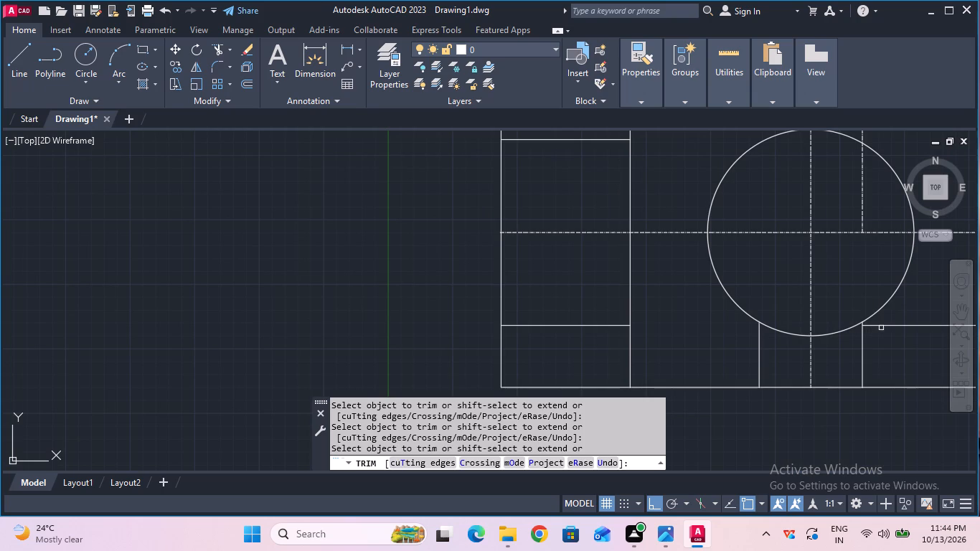
{"action": "left_click", "coordinate": [884, 326]}
{"action": "middle_click_drag", "start_coordinate": [884, 326], "coordinate": [798, 339]}
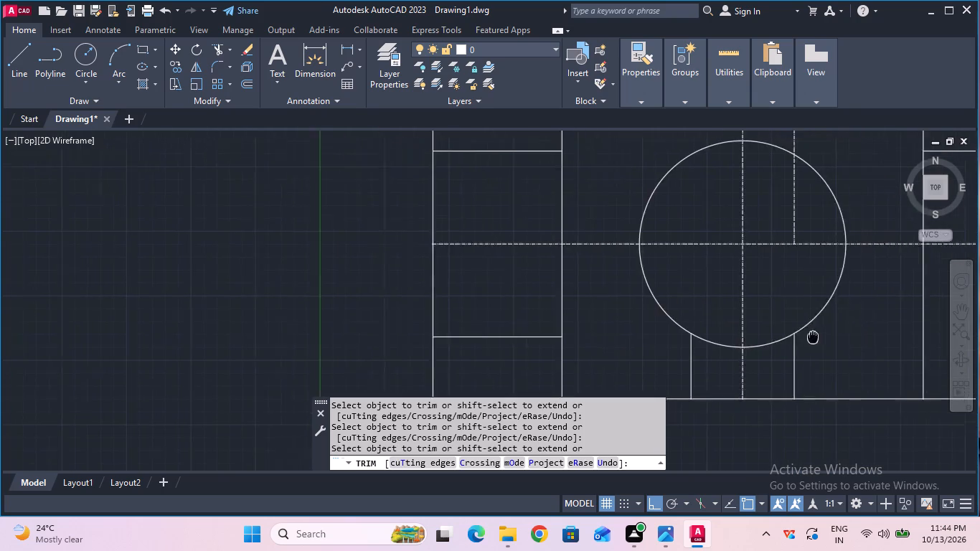
{"action": "middle_click_drag", "start_coordinate": [798, 339], "coordinate": [677, 344]}
{"action": "key", "text": "Escape"}
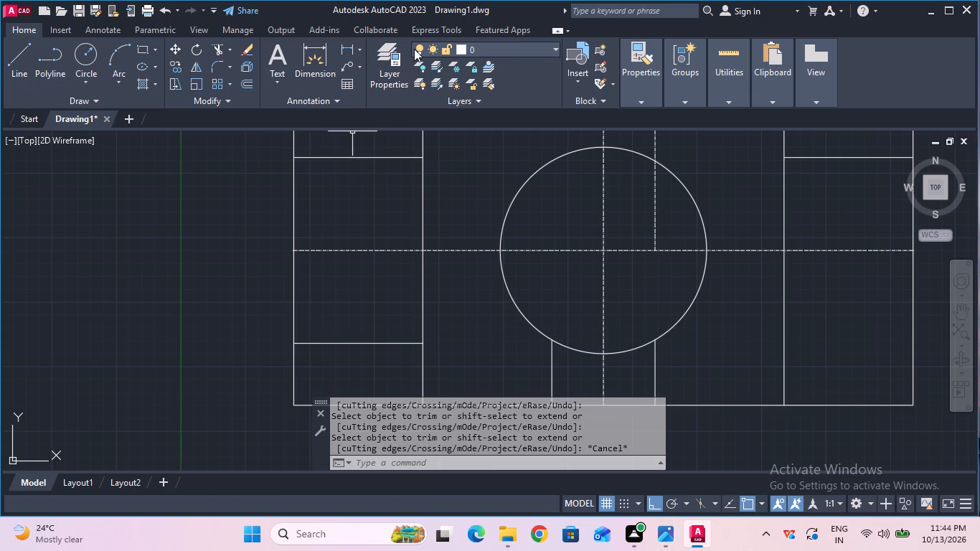
Offset the upper end-section line at the view's right end 36 mm downward.
{"action": "left_click", "coordinate": [249, 81]}
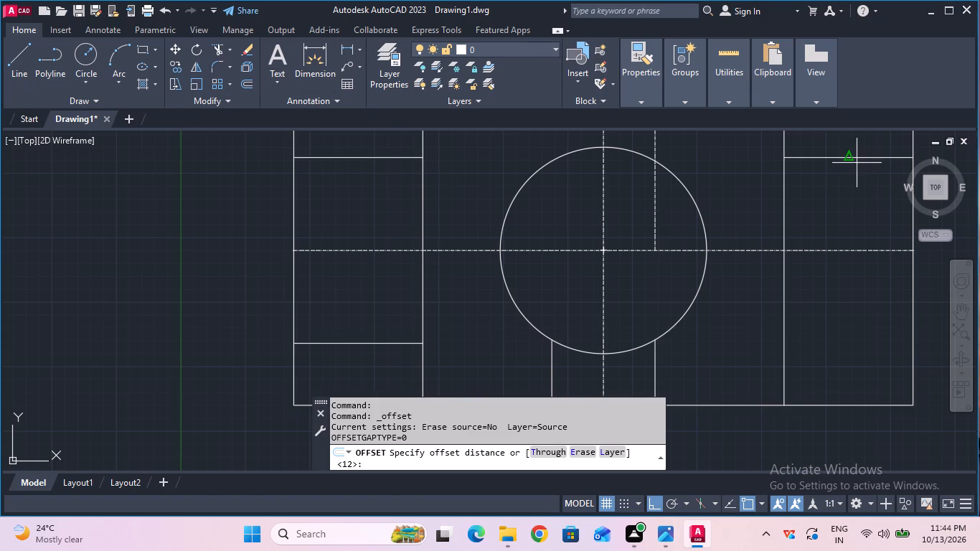
{"action": "left_click", "coordinate": [850, 160]}
{"action": "key", "text": "3"}
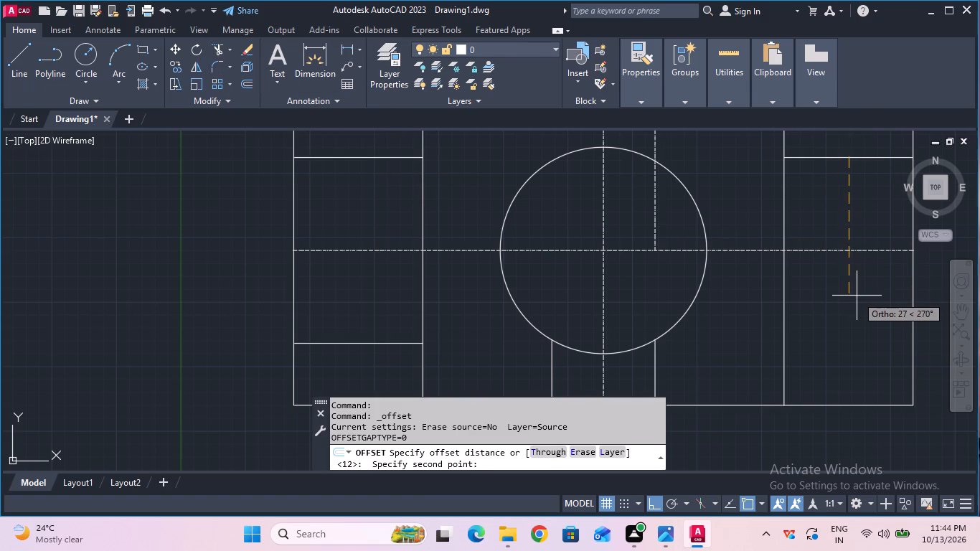
{"action": "key", "text": "6"}
{"action": "key", "text": "Return"}
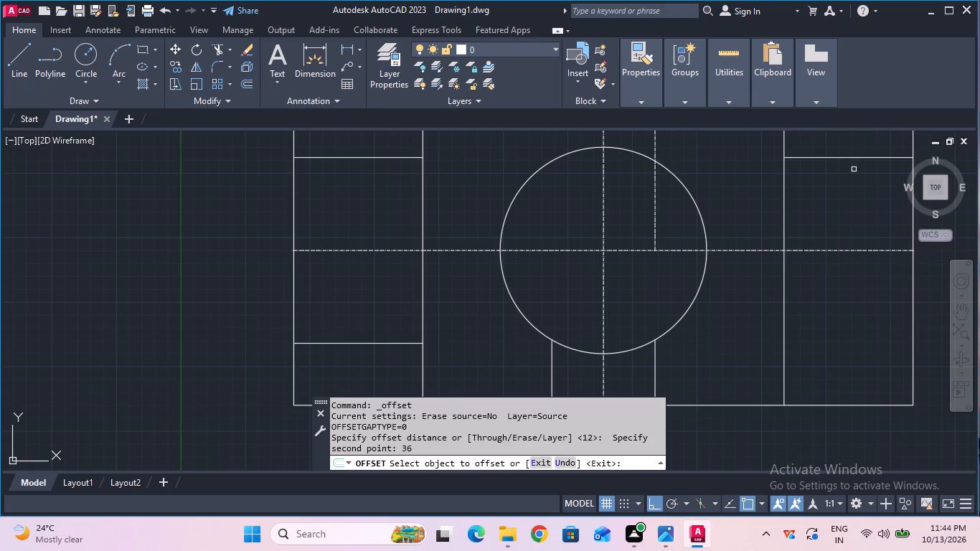
{"action": "left_click", "coordinate": [855, 156]}
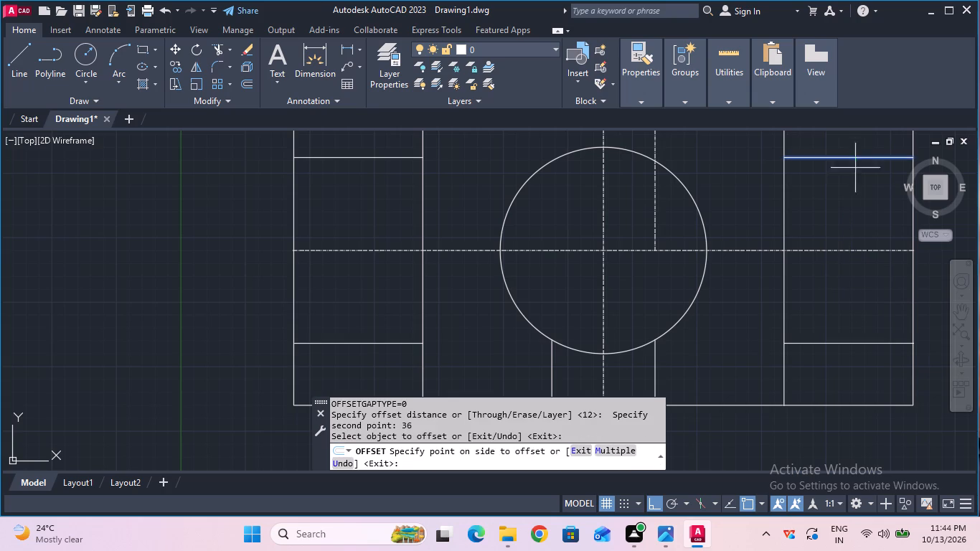
{"action": "left_click", "coordinate": [856, 205]}
{"action": "key", "text": "Escape"}
Measure the horizontal distance between the two inner vertical lines along the view's bottom edge.
{"action": "scroll", "coordinate": [856, 205], "scroll_direction": "down", "scroll_amount": 2}
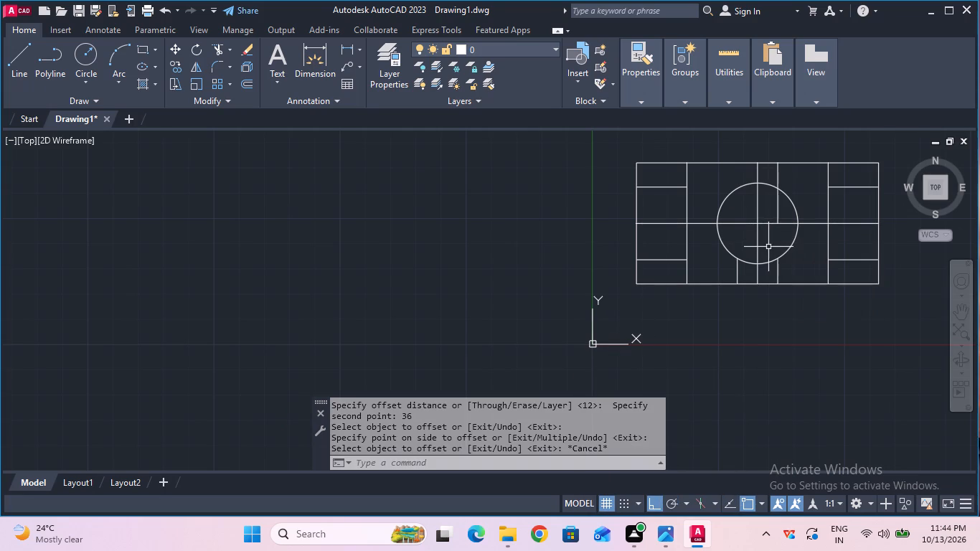
{"action": "left_click", "coordinate": [346, 51]}
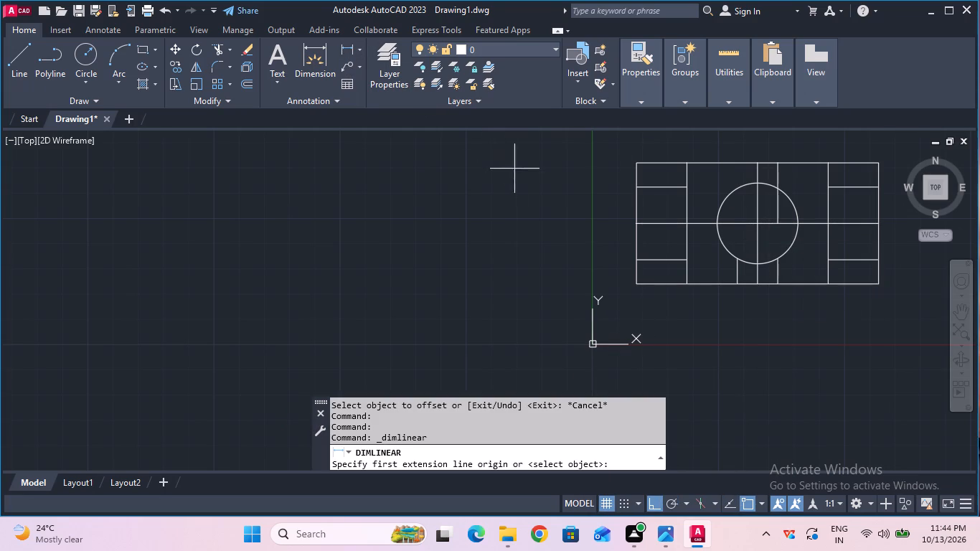
{"action": "left_click", "coordinate": [685, 286]}
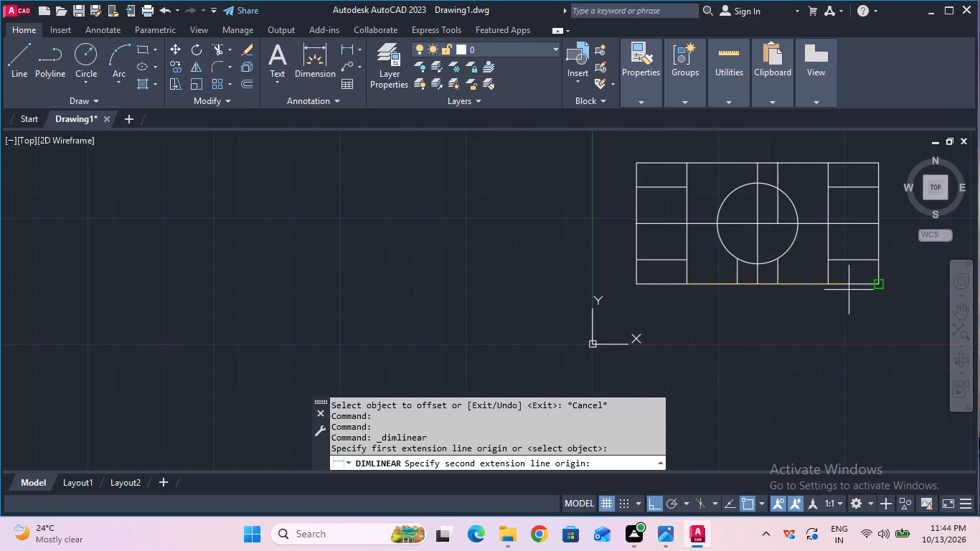
{"action": "left_click", "coordinate": [834, 286]}
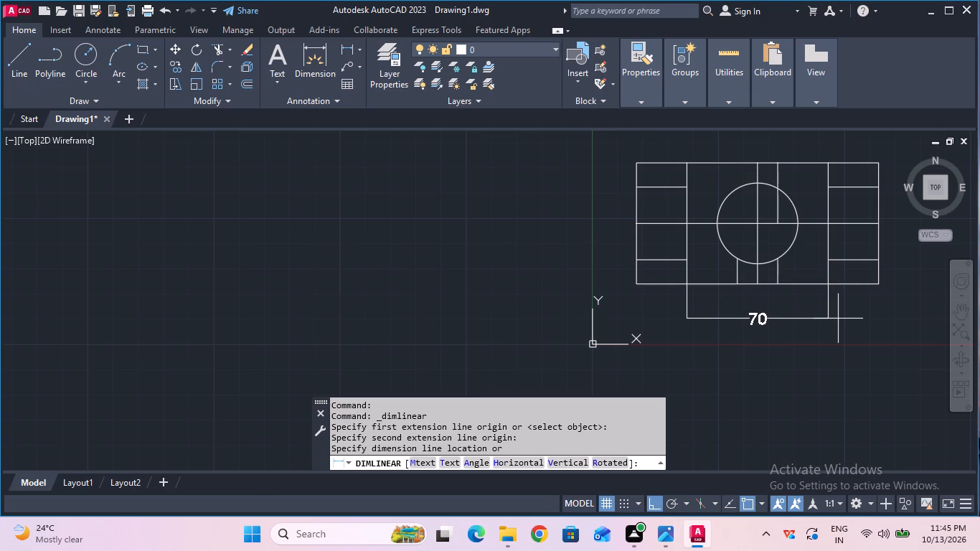
{"action": "key", "text": "Escape"}
Offset the left and right inner vertical lines 10 mm outward, toward the rectangle's ends.
{"action": "scroll", "coordinate": [716, 257], "scroll_direction": "up", "scroll_amount": 2}
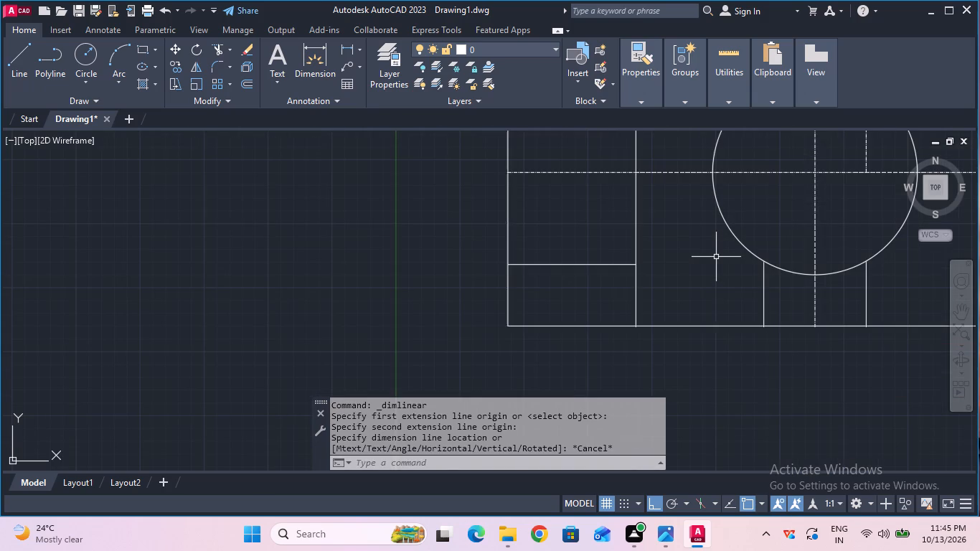
{"action": "middle_click_drag", "start_coordinate": [716, 257], "coordinate": [690, 388]}
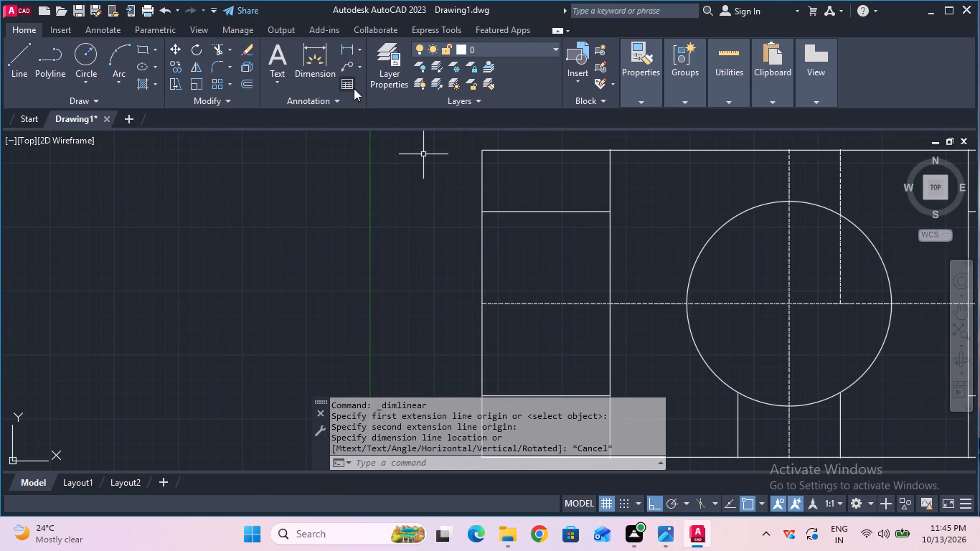
{"action": "left_click", "coordinate": [245, 79]}
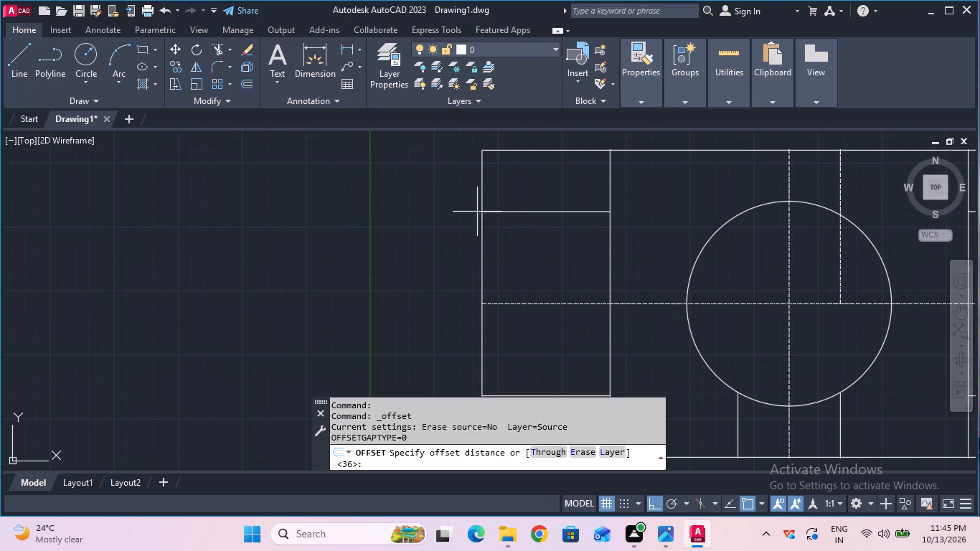
{"action": "left_click", "coordinate": [608, 306]}
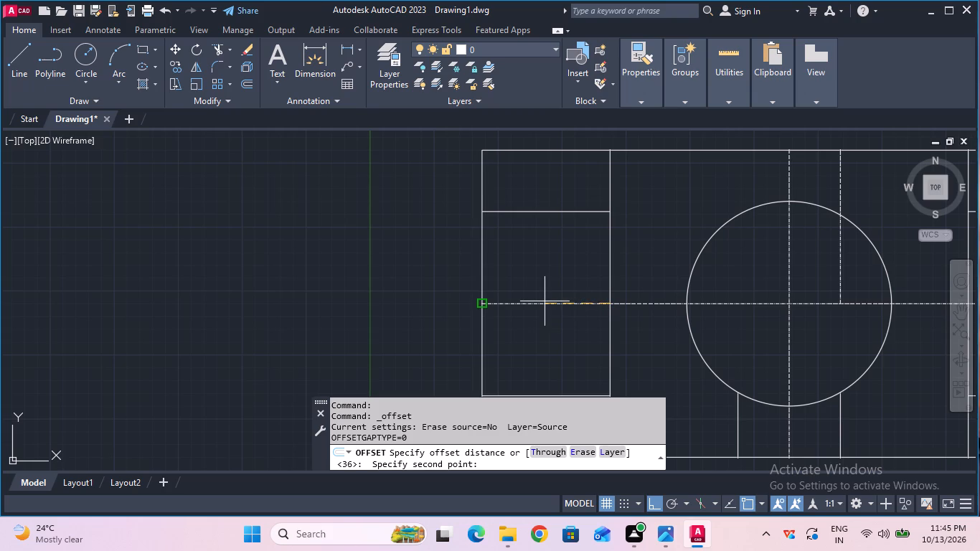
{"action": "key", "text": "1"}
{"action": "key", "text": "0"}
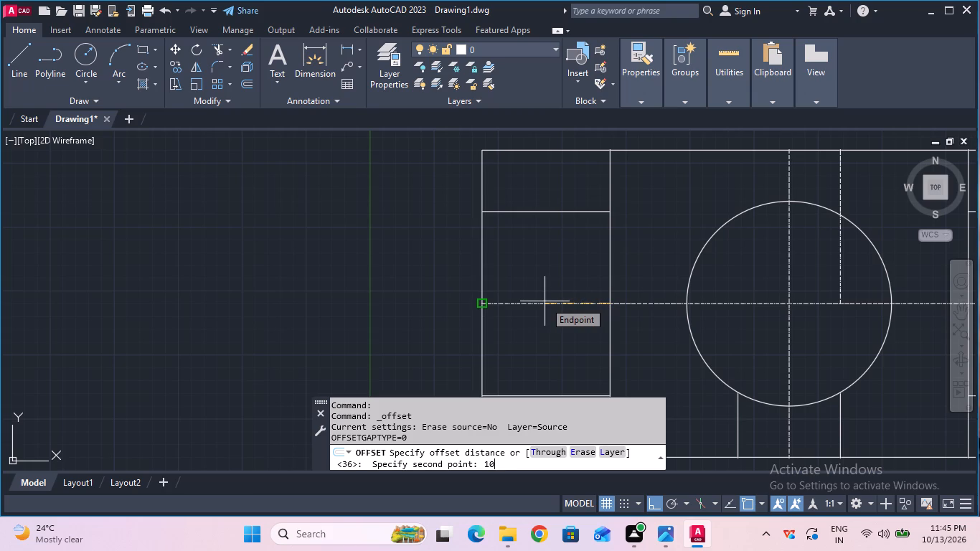
{"action": "scroll", "coordinate": [545, 301], "scroll_direction": "down", "scroll_amount": 2}
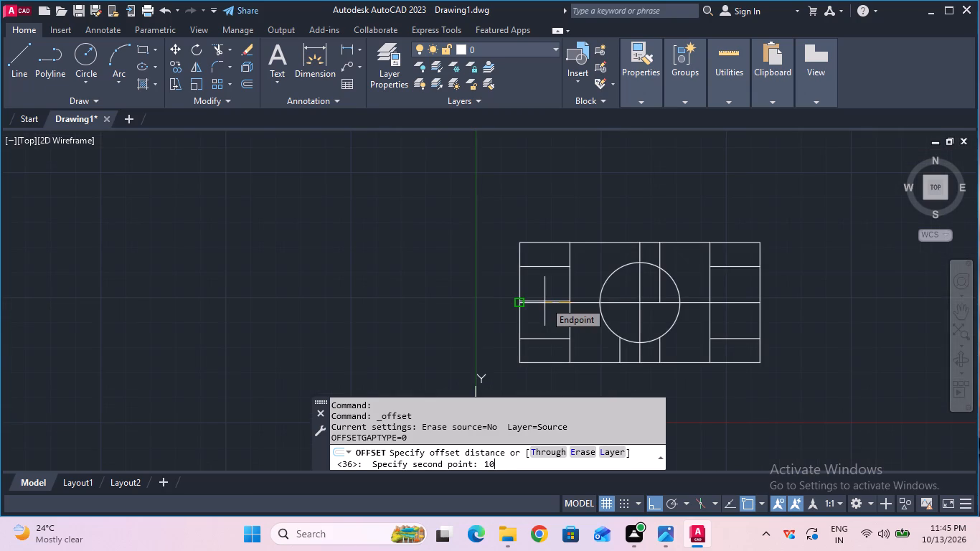
{"action": "key", "text": "Return"}
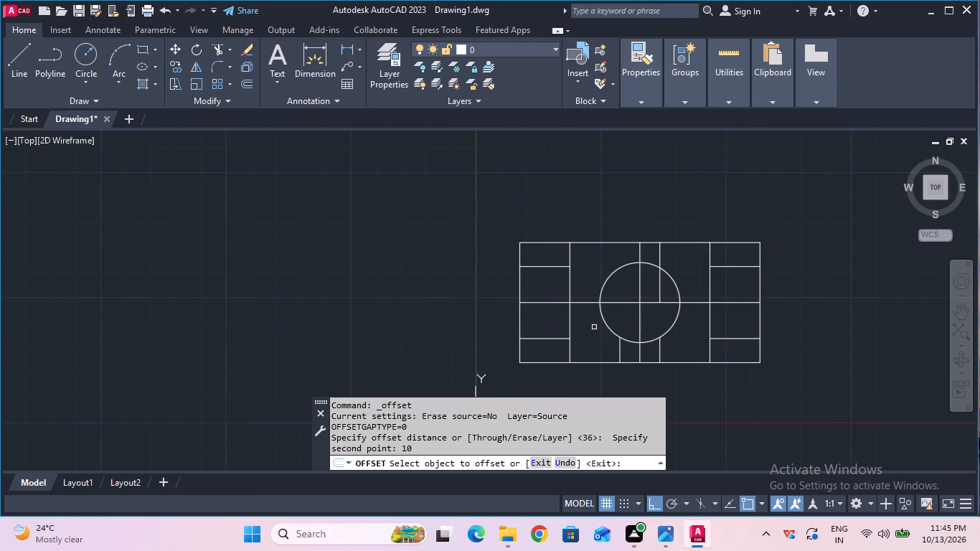
{"action": "left_click", "coordinate": [570, 336]}
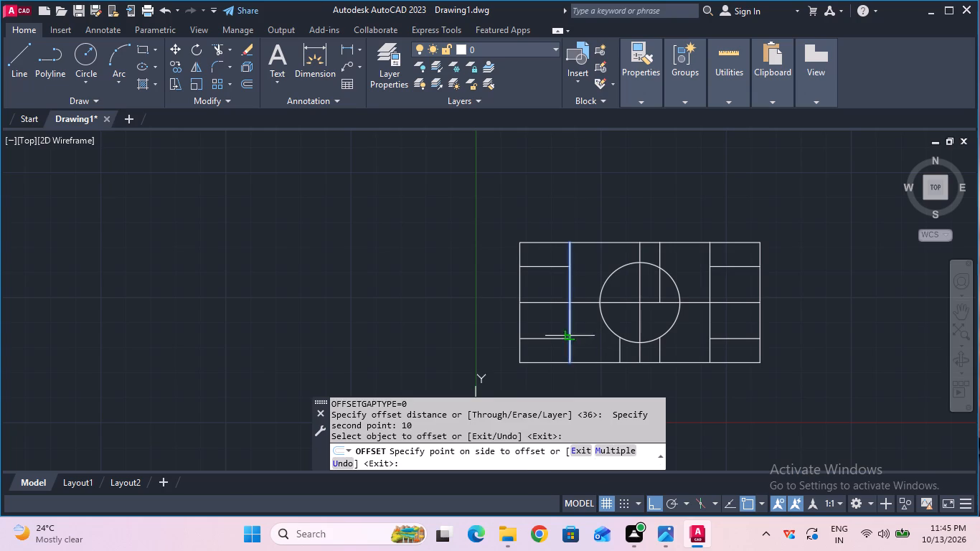
{"action": "left_click", "coordinate": [532, 326]}
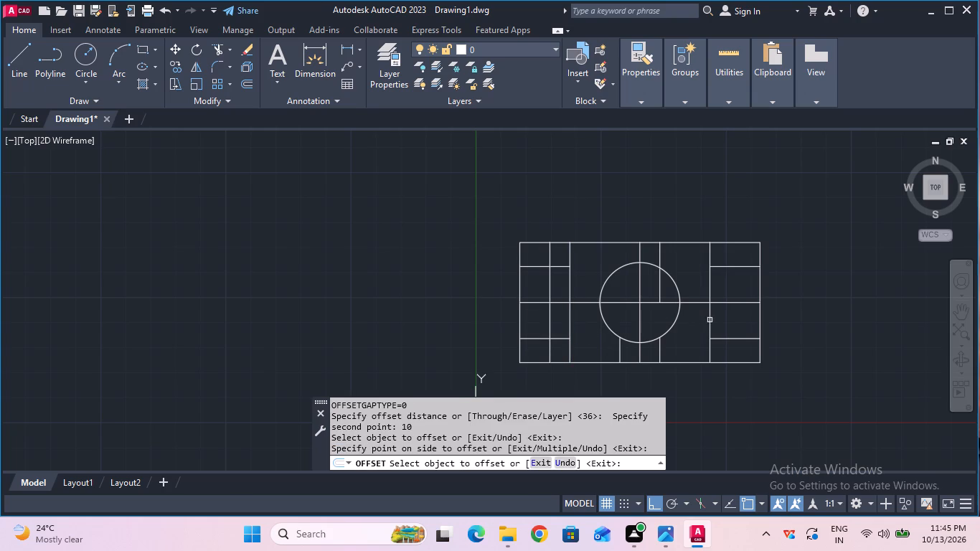
{"action": "left_click", "coordinate": [712, 320]}
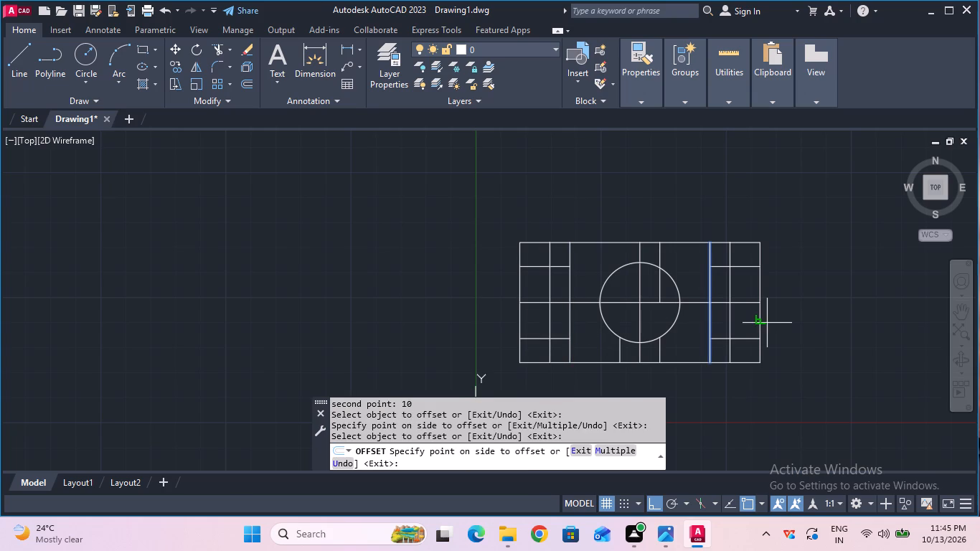
{"action": "left_click", "coordinate": [755, 326]}
{"action": "key", "text": "Escape"}
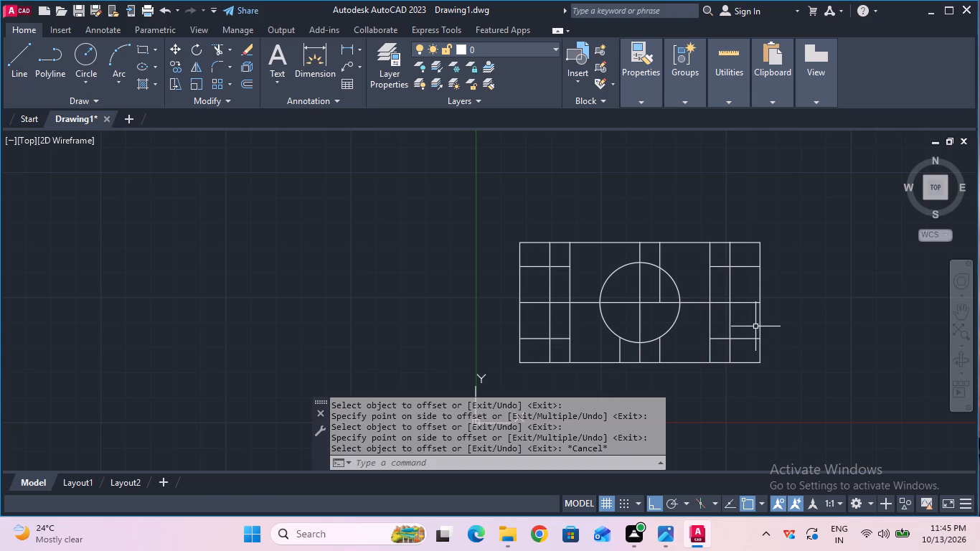
Measure the horizontal distance between the two new offset vertical lines along the bottom edge.
{"action": "left_click", "coordinate": [354, 44]}
{"action": "left_click", "coordinate": [550, 363]}
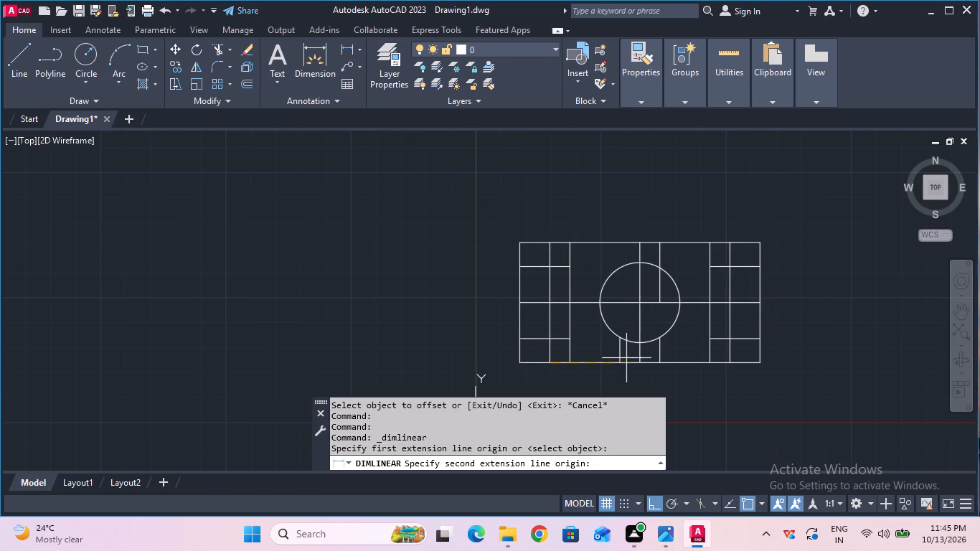
{"action": "left_click", "coordinate": [726, 364]}
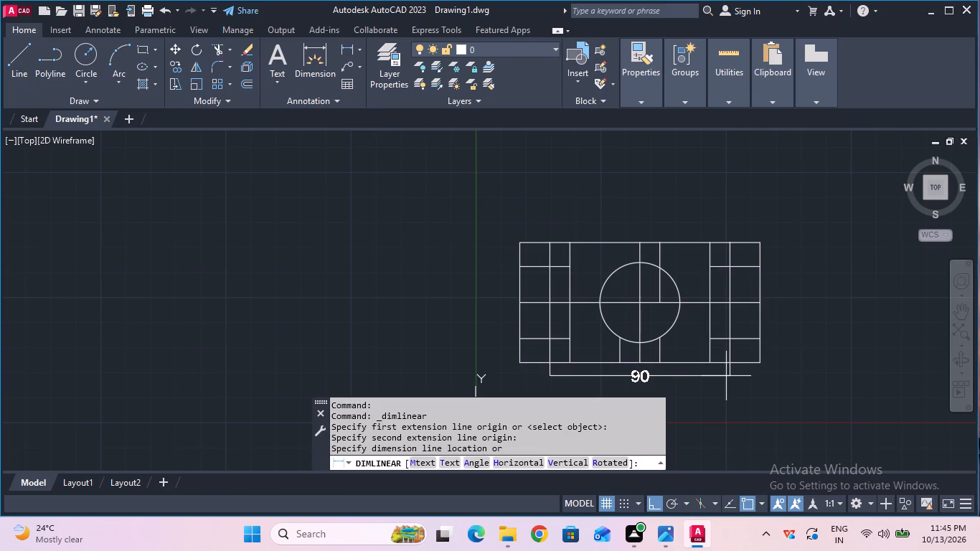
{"action": "key", "text": "Escape"}
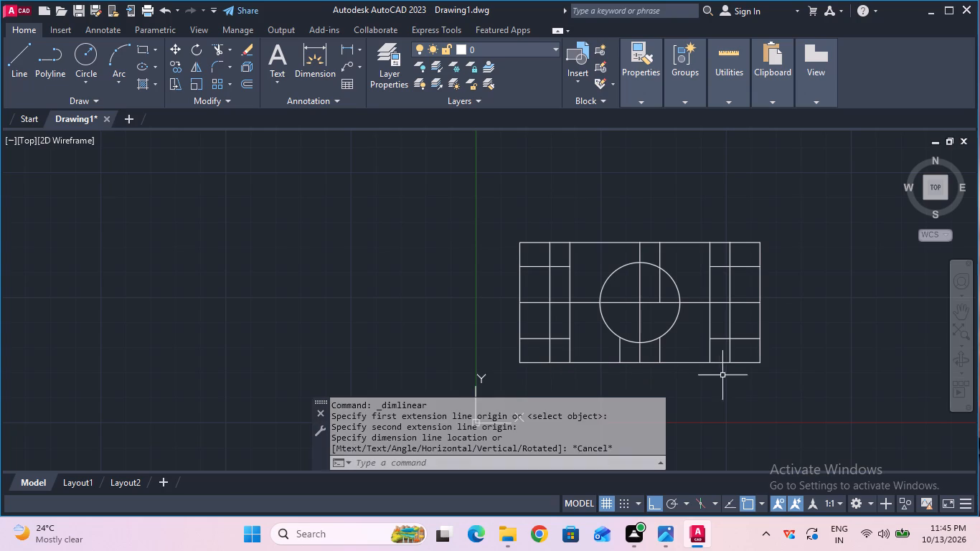
Trim the rectangle's left and right outer edges between the upper and lower end-section lines.
{"action": "scroll", "coordinate": [586, 284], "scroll_direction": "up", "scroll_amount": 1}
{"action": "middle_click_drag", "start_coordinate": [586, 284], "coordinate": [588, 224]}
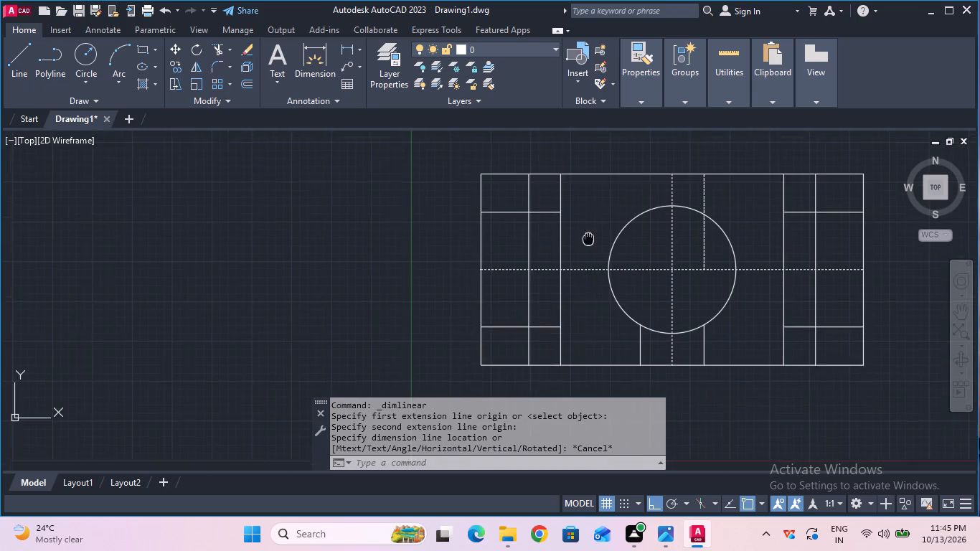
{"action": "middle_click_drag", "start_coordinate": [588, 224], "coordinate": [588, 216]}
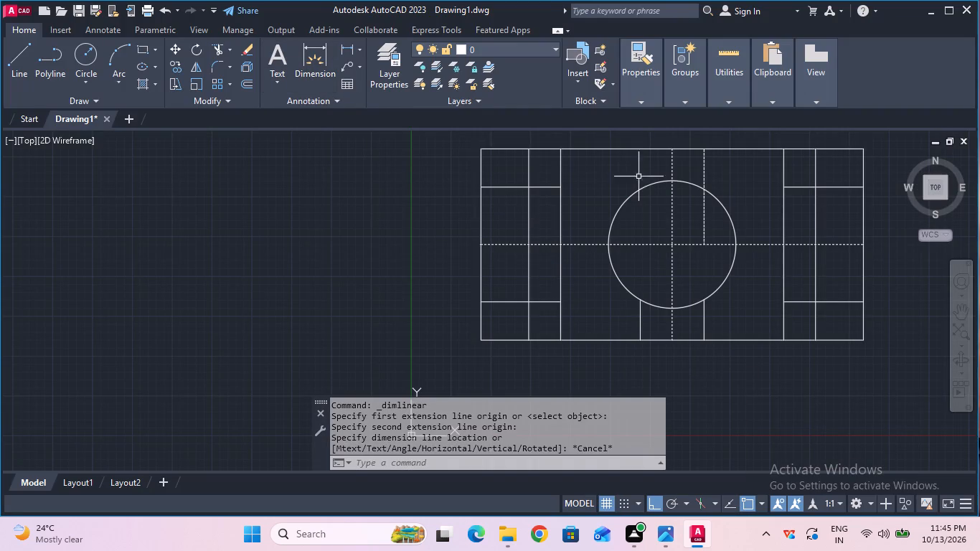
{"action": "left_click", "coordinate": [221, 45]}
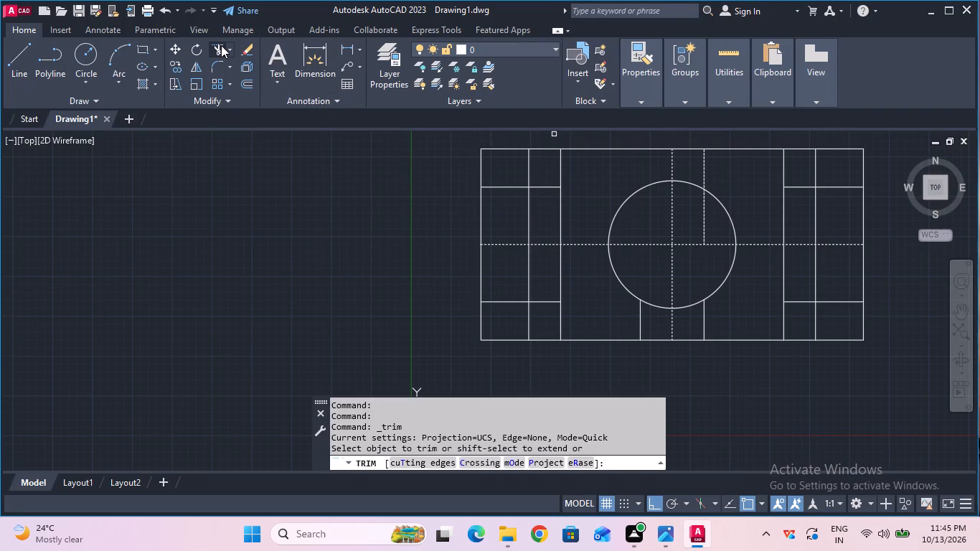
{"action": "left_click_drag", "start_coordinate": [466, 221], "coordinate": [470, 221]}
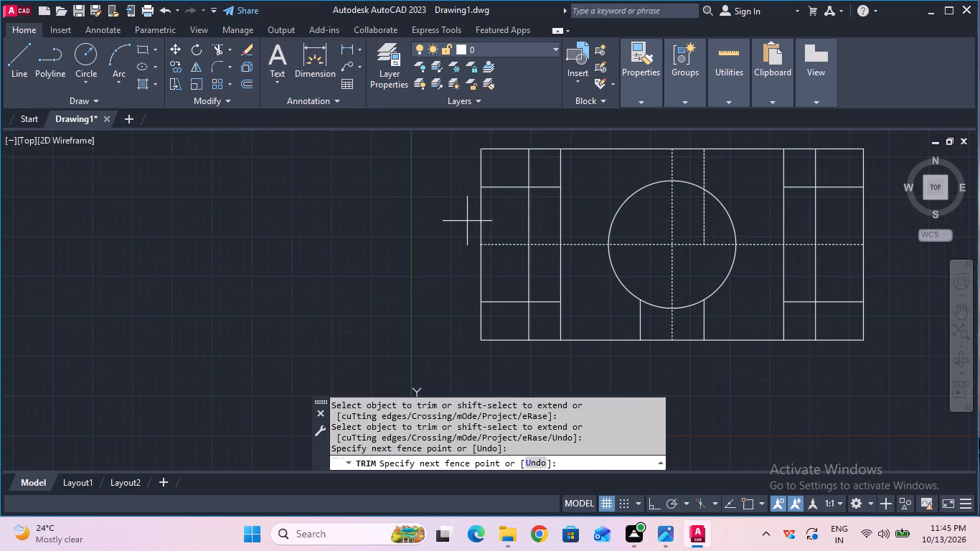
{"action": "left_click_drag", "start_coordinate": [470, 221], "coordinate": [505, 221]}
{"action": "left_click_drag", "start_coordinate": [487, 267], "coordinate": [446, 273]}
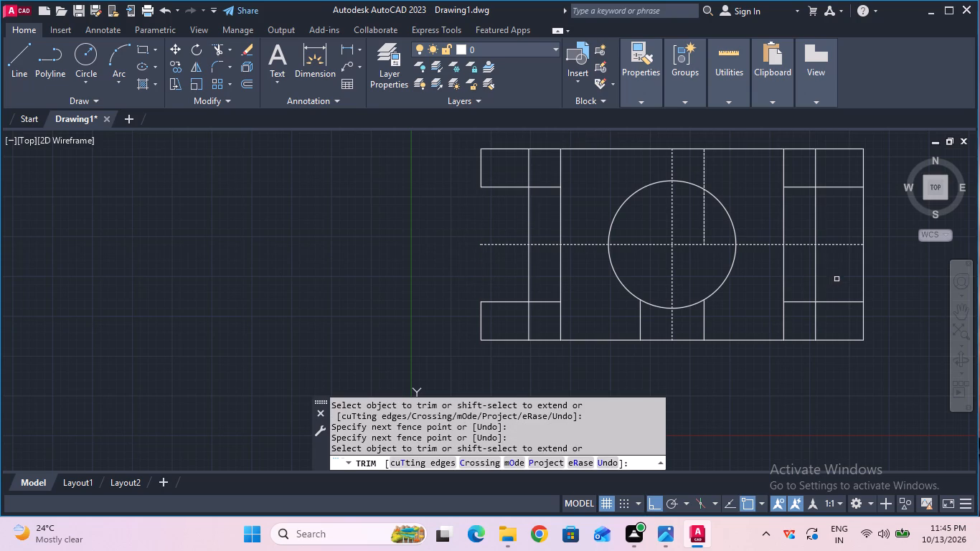
{"action": "left_click_drag", "start_coordinate": [846, 275], "coordinate": [880, 265]}
{"action": "left_click_drag", "start_coordinate": [880, 231], "coordinate": [852, 224]}
{"action": "key", "text": "Escape"}
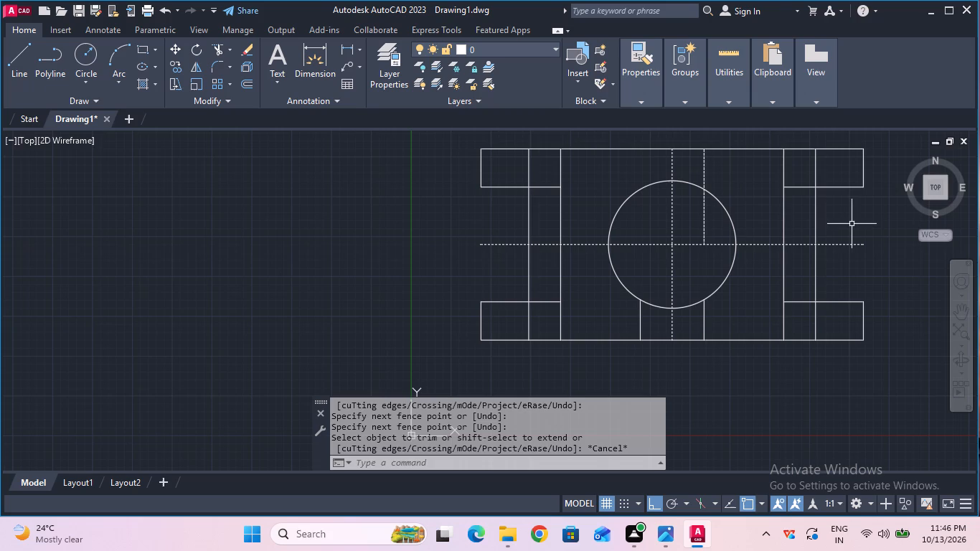
Measure the height of the upper-left end section along its outer edge.
{"action": "scroll", "coordinate": [852, 224], "scroll_direction": "up", "scroll_amount": 1}
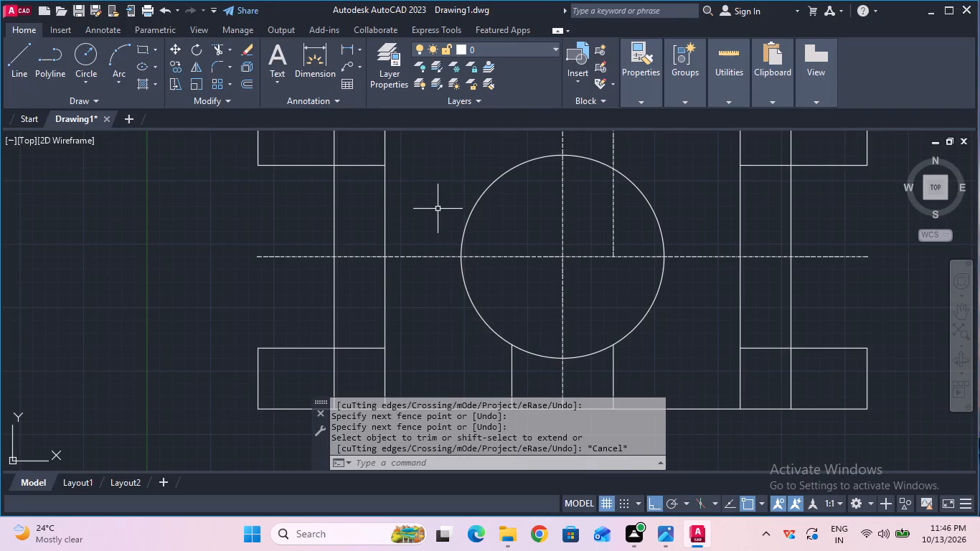
{"action": "middle_click_drag", "start_coordinate": [437, 208], "coordinate": [456, 242]}
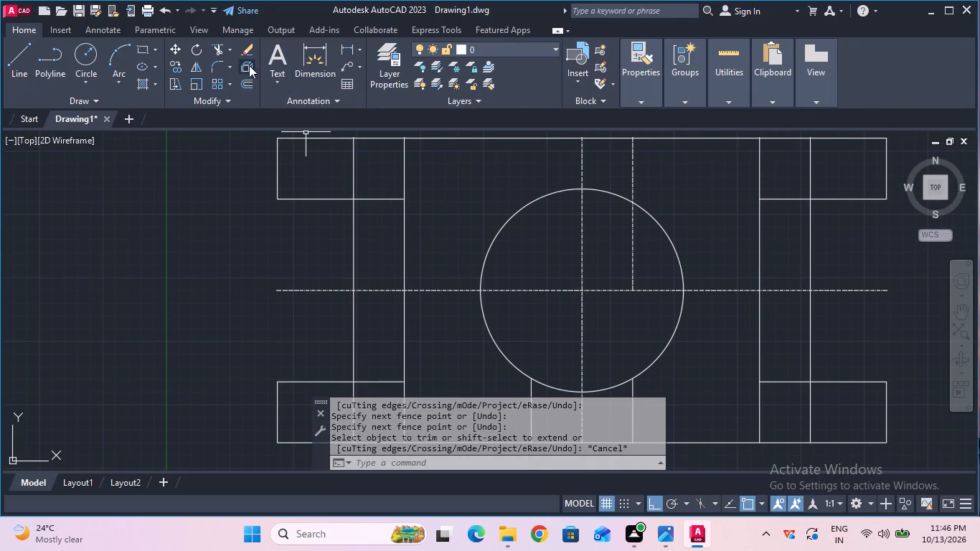
{"action": "left_click", "coordinate": [350, 51]}
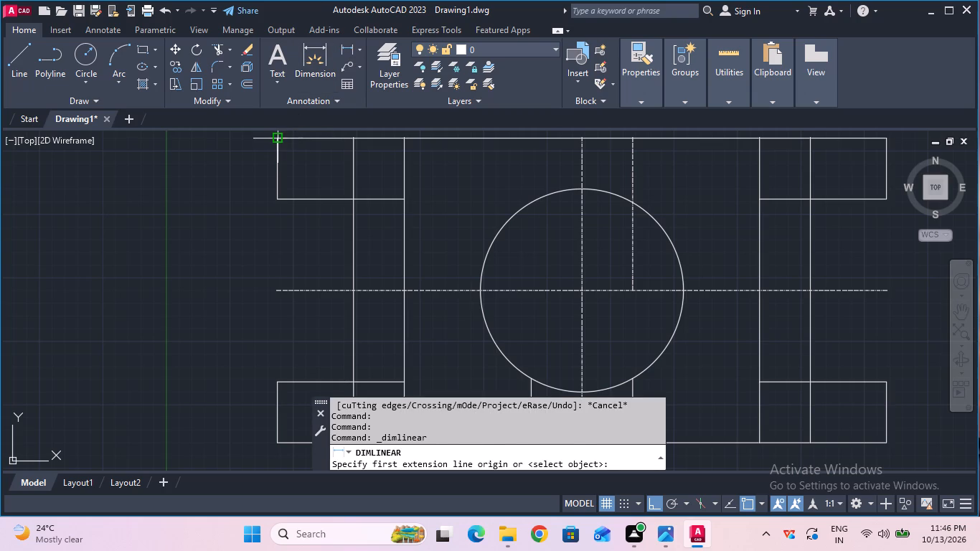
{"action": "left_click", "coordinate": [278, 138]}
{"action": "left_click", "coordinate": [277, 202]}
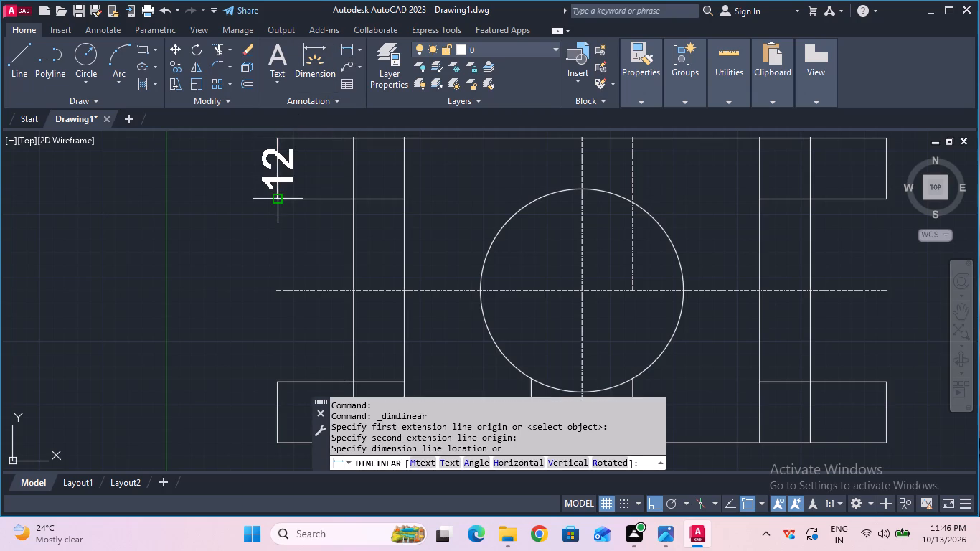
{"action": "key", "text": "Escape"}
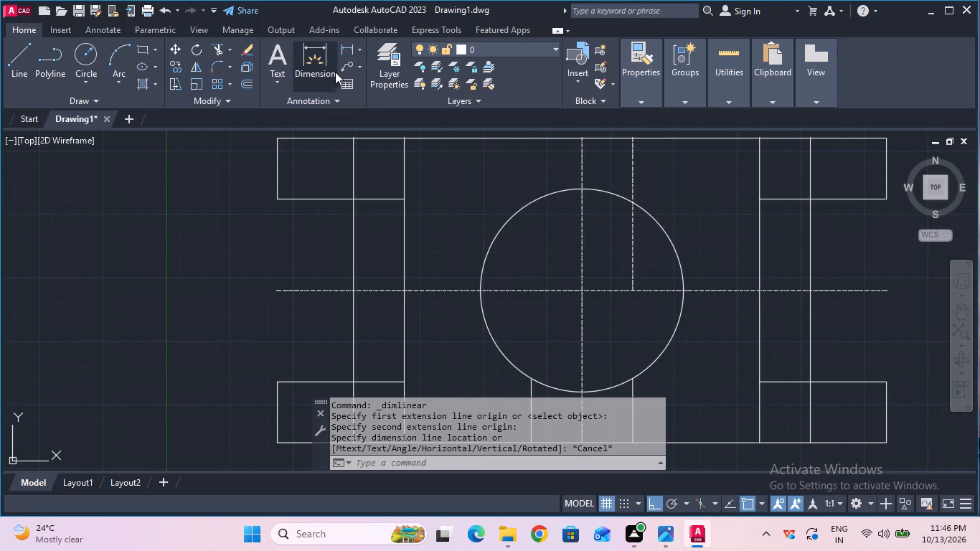
Offset the upper and lower horizontal lines of the right end sections 8 mm toward the horizontal centreline.
{"action": "left_click", "coordinate": [247, 85]}
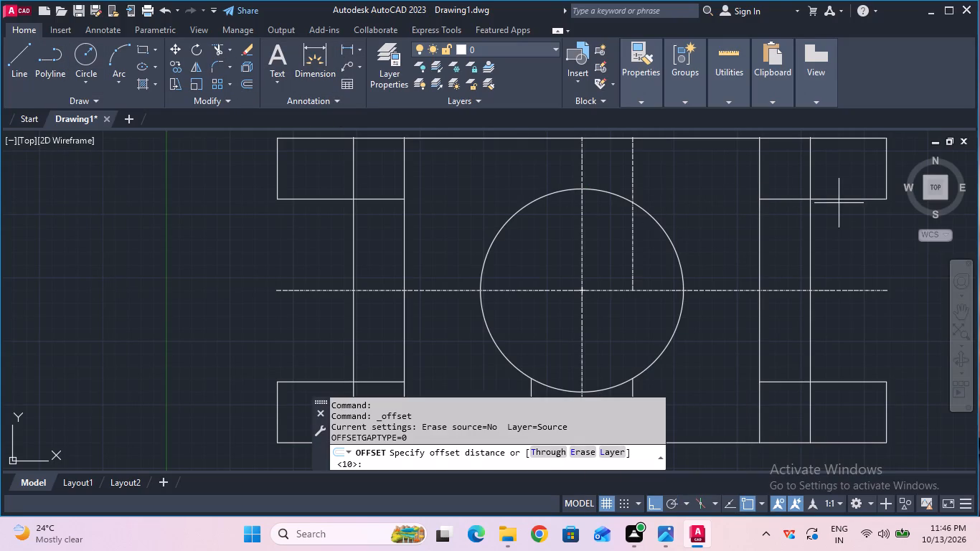
{"action": "left_click", "coordinate": [823, 202]}
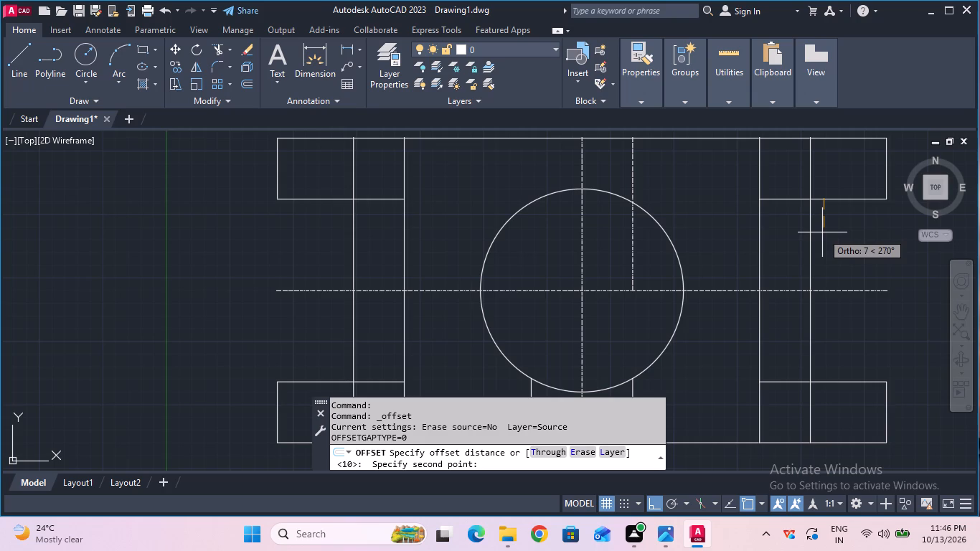
{"action": "key", "text": "8"}
{"action": "key", "text": "Return"}
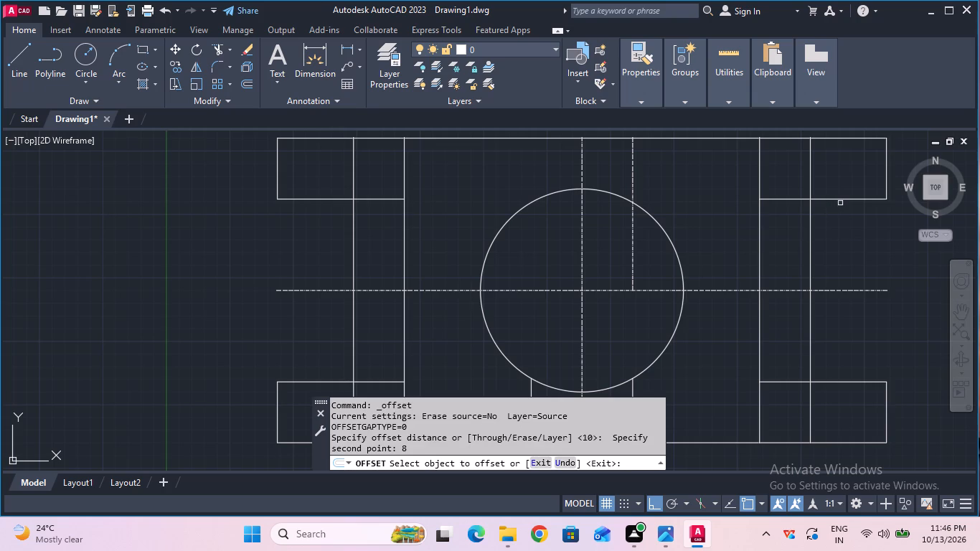
{"action": "left_click", "coordinate": [837, 199]}
{"action": "left_click", "coordinate": [834, 220]}
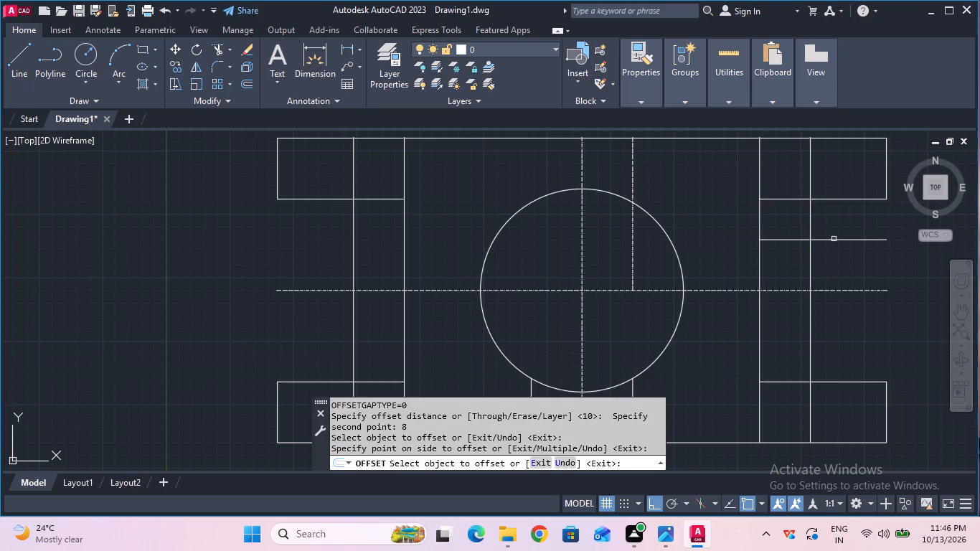
{"action": "left_click", "coordinate": [837, 380]}
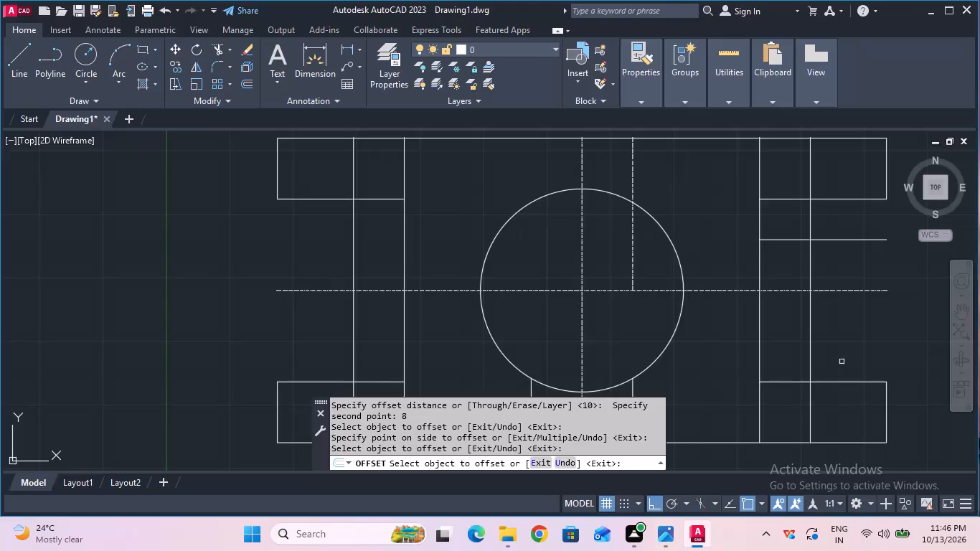
{"action": "left_click", "coordinate": [844, 385]}
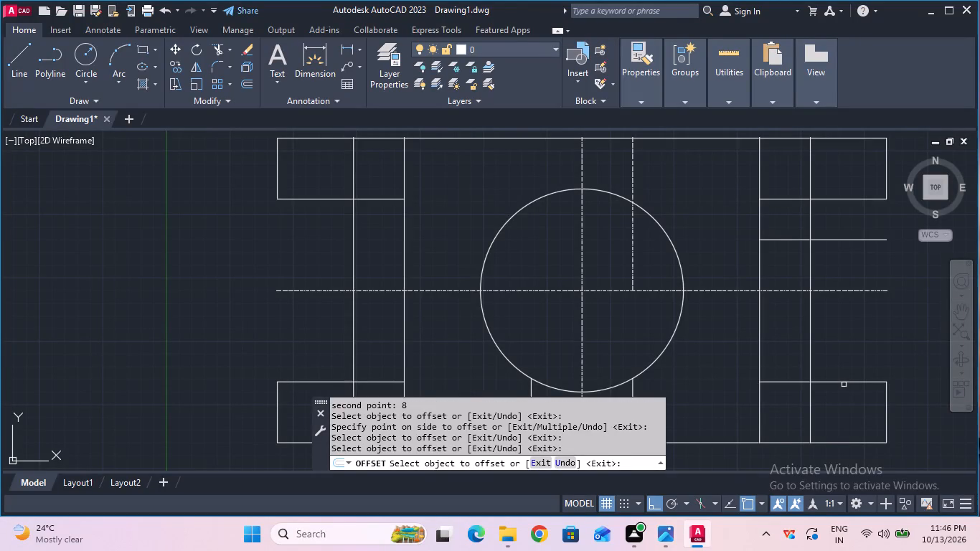
{"action": "left_click", "coordinate": [844, 384]}
{"action": "left_click", "coordinate": [843, 369]}
{"action": "key", "text": "Escape"}
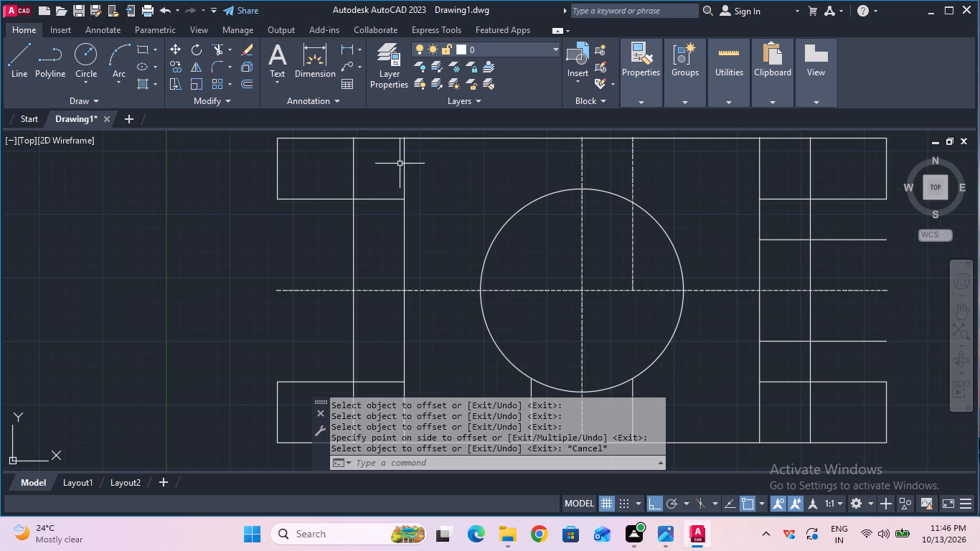
Extend the upper and lower right outer edges to meet the new offset horizontal lines.
{"action": "left_click", "coordinate": [228, 52]}
{"action": "left_click", "coordinate": [247, 99]}
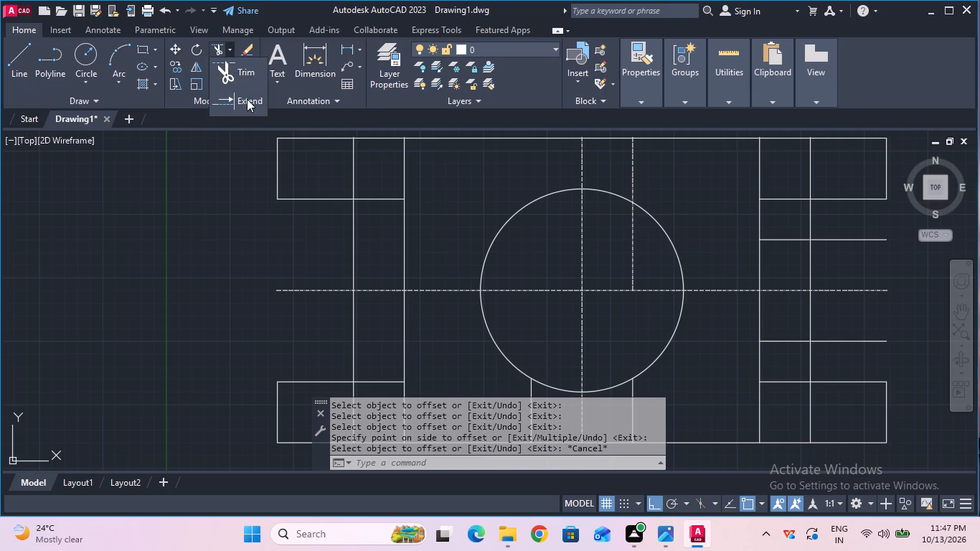
{"action": "left_click", "coordinate": [887, 192]}
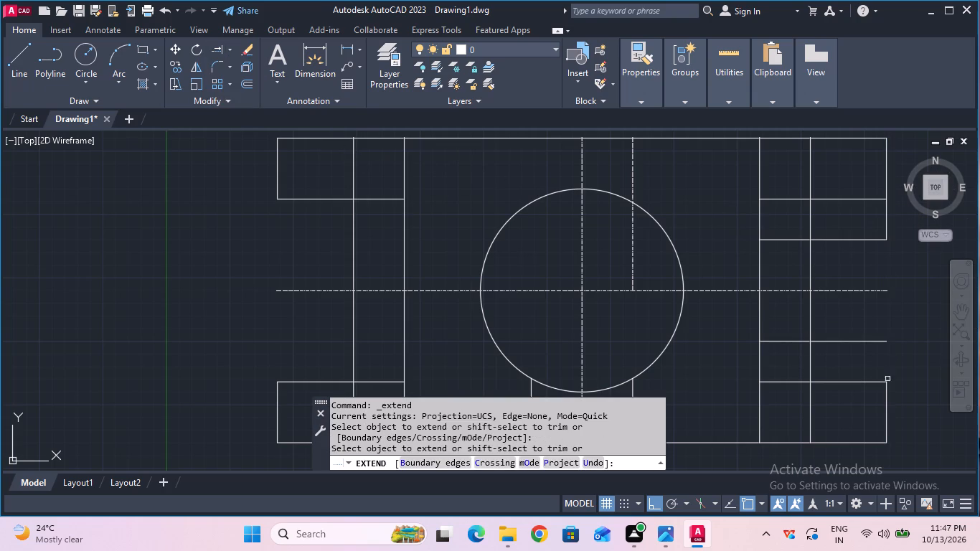
{"action": "left_click", "coordinate": [887, 390]}
{"action": "key", "text": "Escape"}
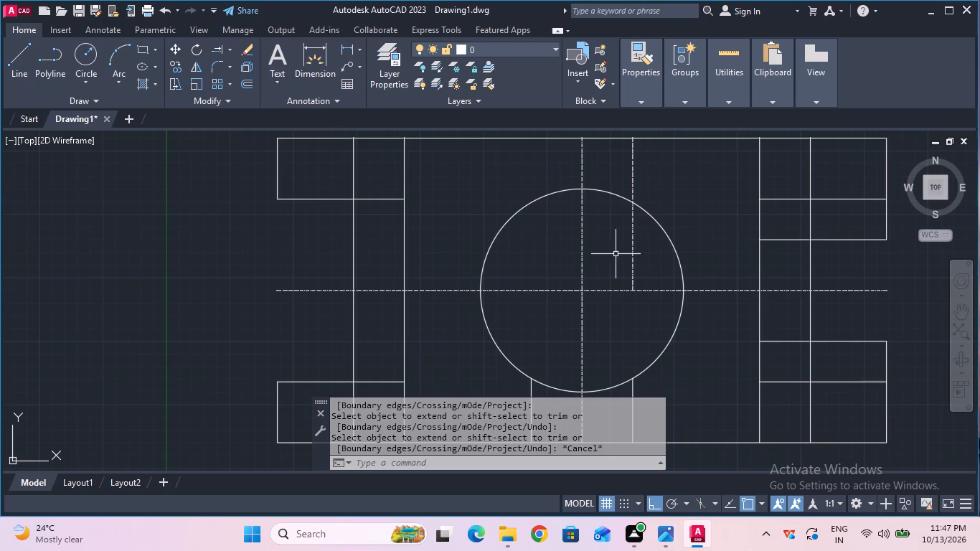
Trim the right-end offset lines inward of the 10 mm vertical and that vertical's segments beside the notch, leaving an open rectangular notch.
{"action": "left_click", "coordinate": [227, 50]}
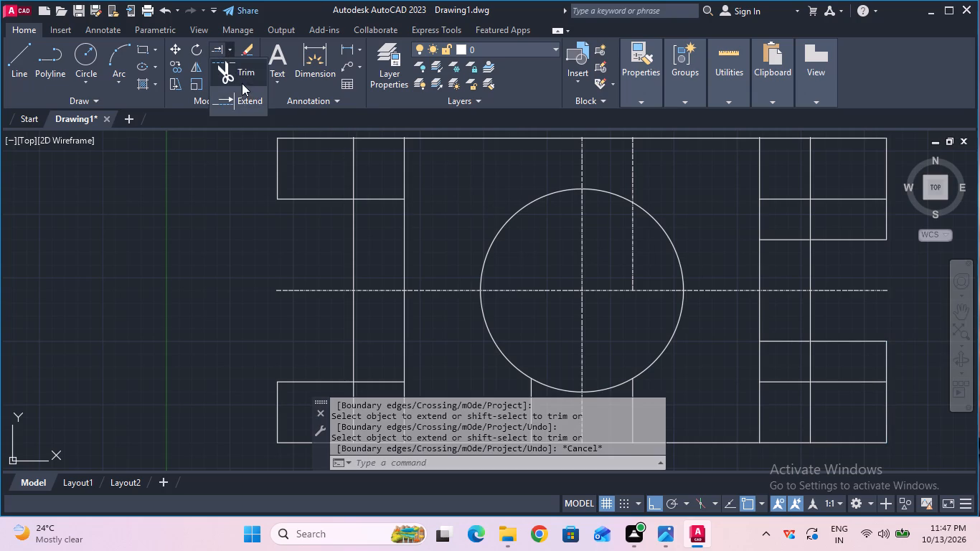
{"action": "left_click", "coordinate": [258, 68]}
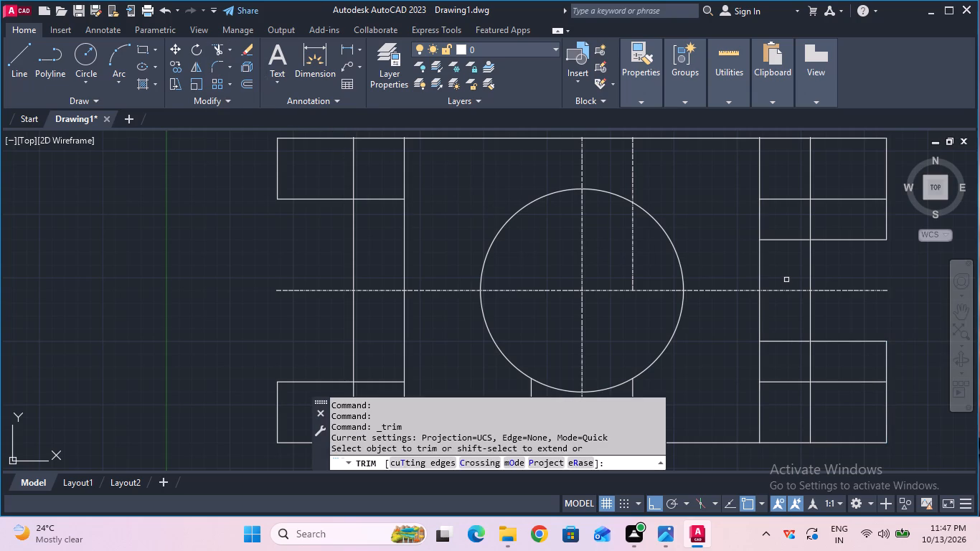
{"action": "left_click", "coordinate": [781, 240]}
{"action": "left_click", "coordinate": [793, 341]}
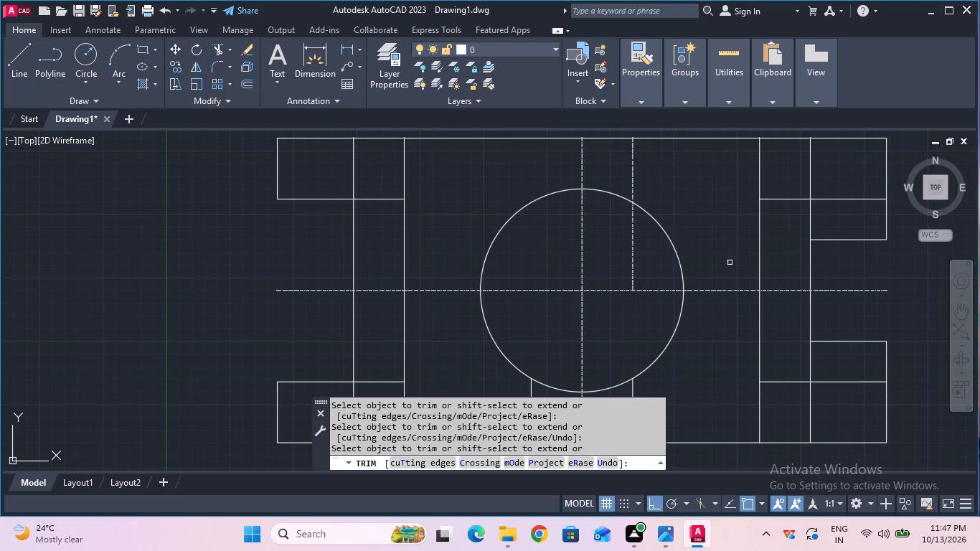
{"action": "left_click", "coordinate": [812, 229]}
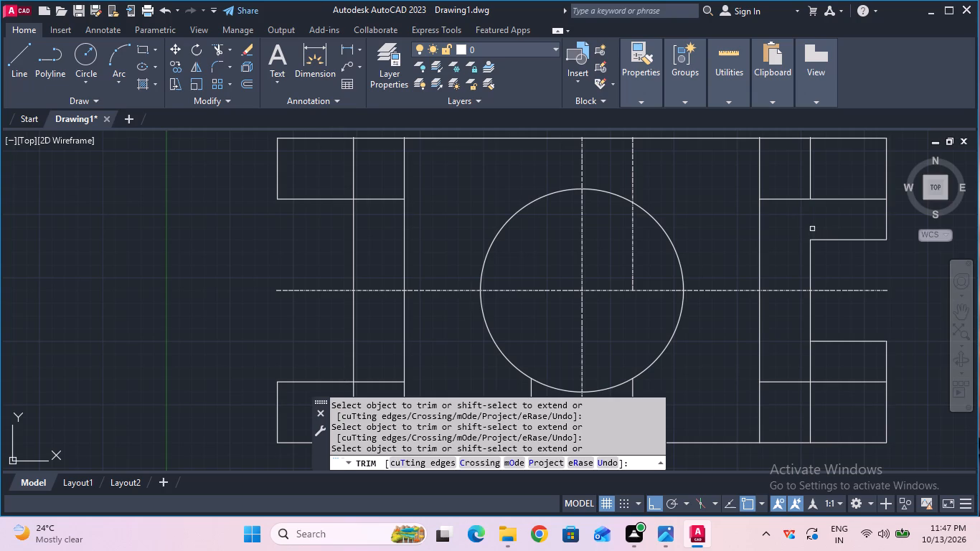
{"action": "left_click", "coordinate": [809, 352]}
{"action": "key", "text": "Escape"}
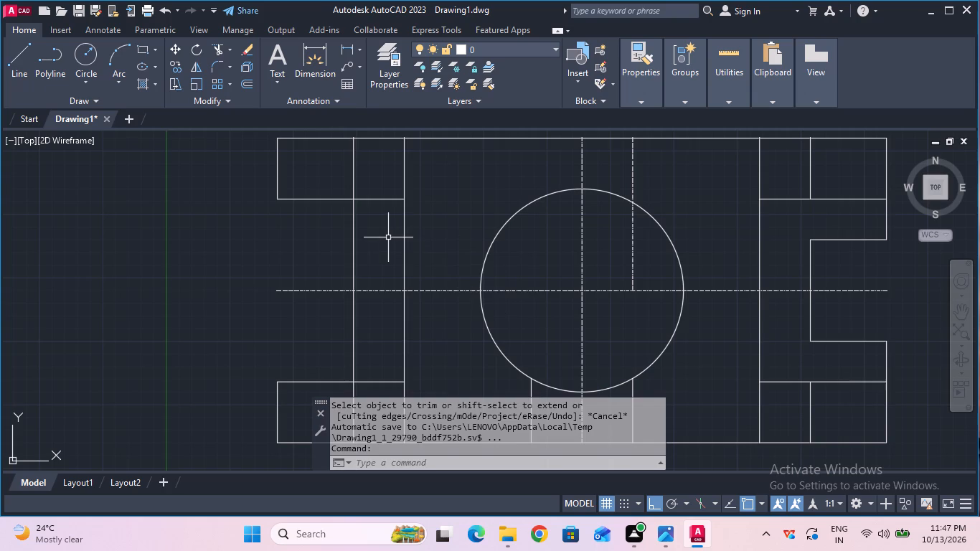
Offset the upper and lower horizontal lines of the left end sections 8 mm toward the horizontal centreline.
{"action": "scroll", "coordinate": [387, 237], "scroll_direction": "down", "scroll_amount": 1}
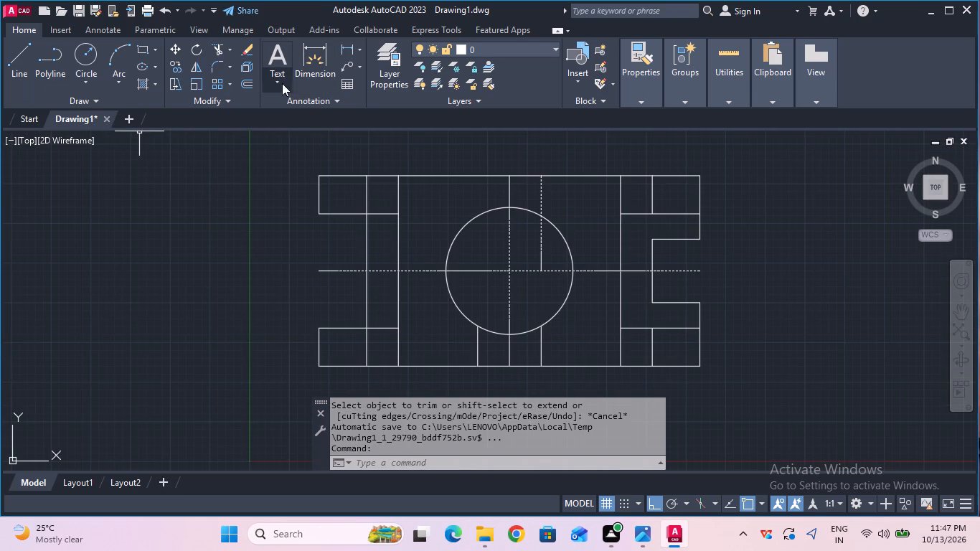
{"action": "left_click", "coordinate": [248, 83]}
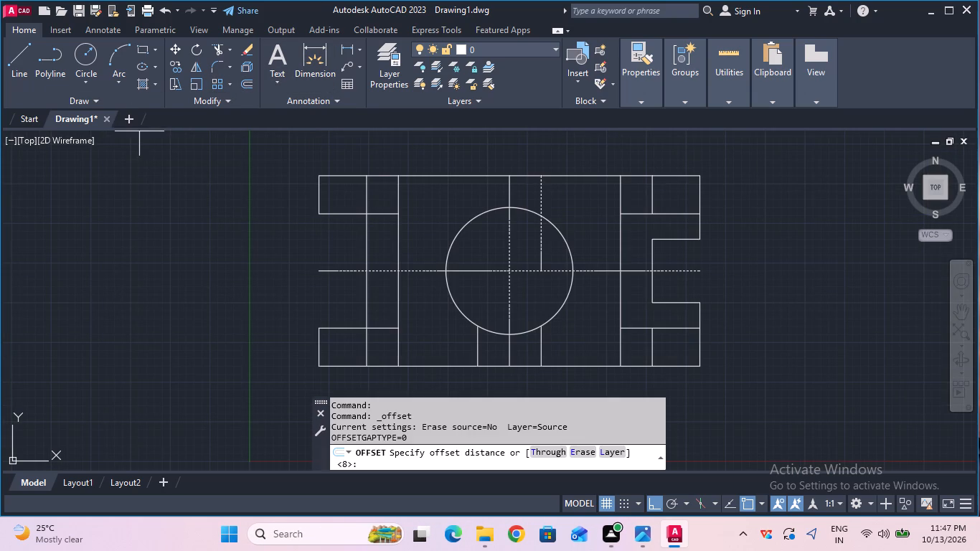
{"action": "left_click", "coordinate": [365, 215]}
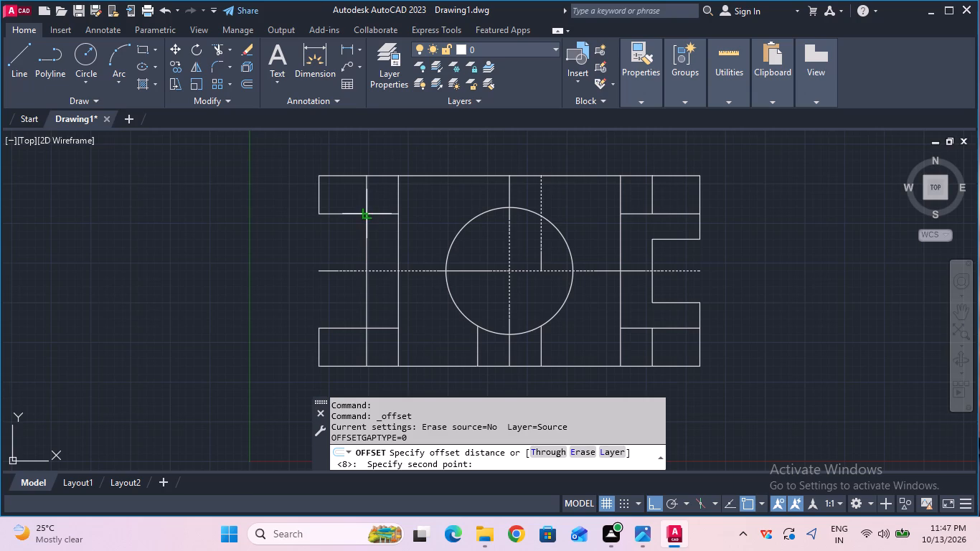
{"action": "key", "text": "8"}
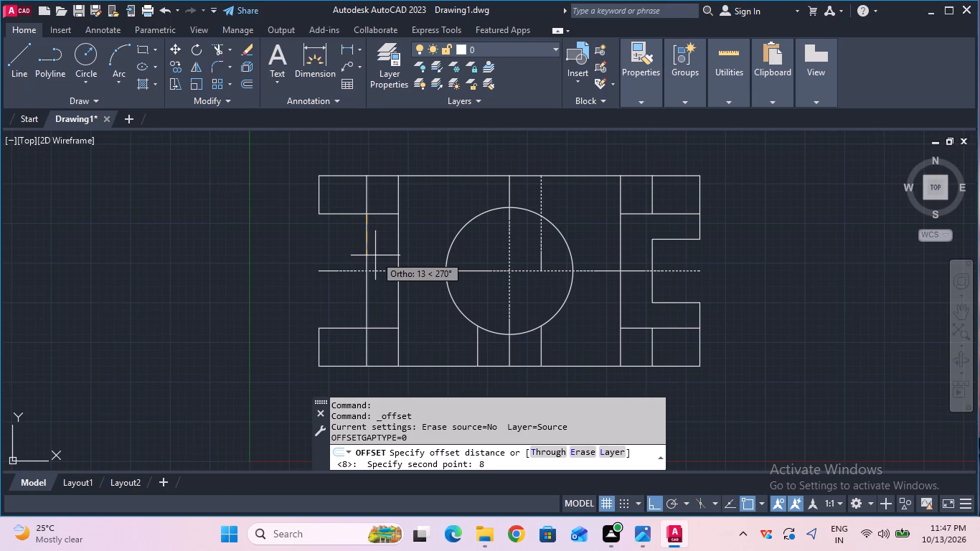
{"action": "key", "text": "Return"}
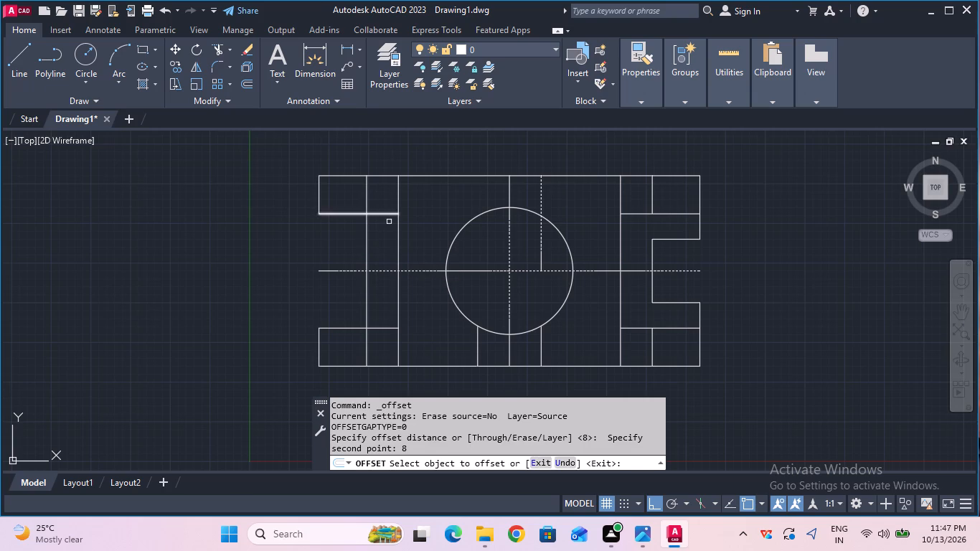
{"action": "left_click", "coordinate": [380, 214]}
{"action": "left_click", "coordinate": [384, 235]}
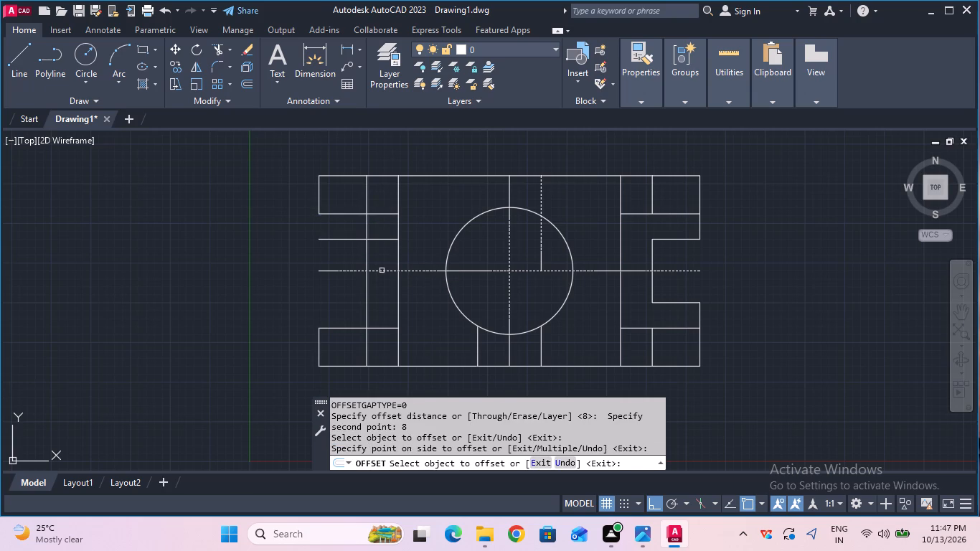
{"action": "left_click", "coordinate": [384, 330]}
{"action": "left_click", "coordinate": [384, 314]}
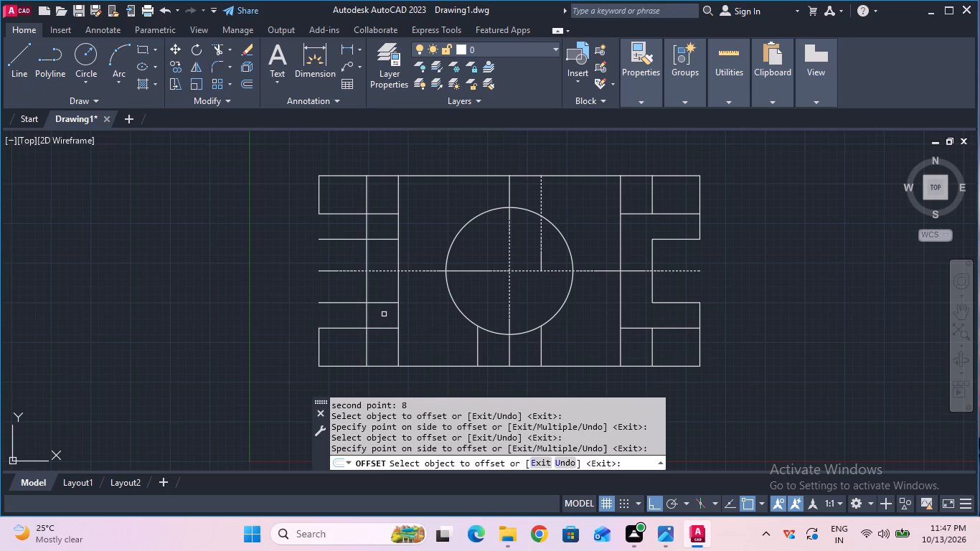
{"action": "key", "text": "Escape"}
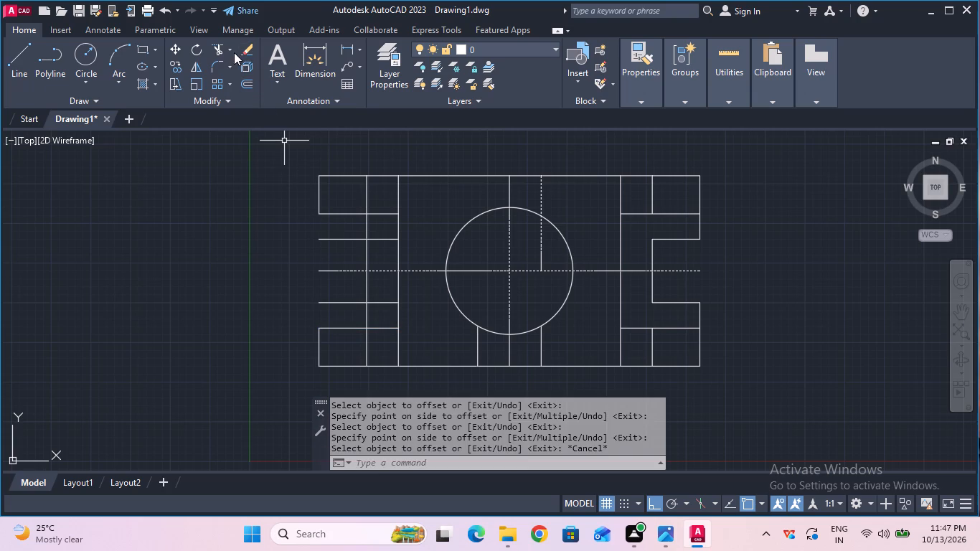
Extend the upper and lower left outer edges to meet the new offset horizontal lines.
{"action": "left_click", "coordinate": [230, 52]}
{"action": "left_click", "coordinate": [241, 93]}
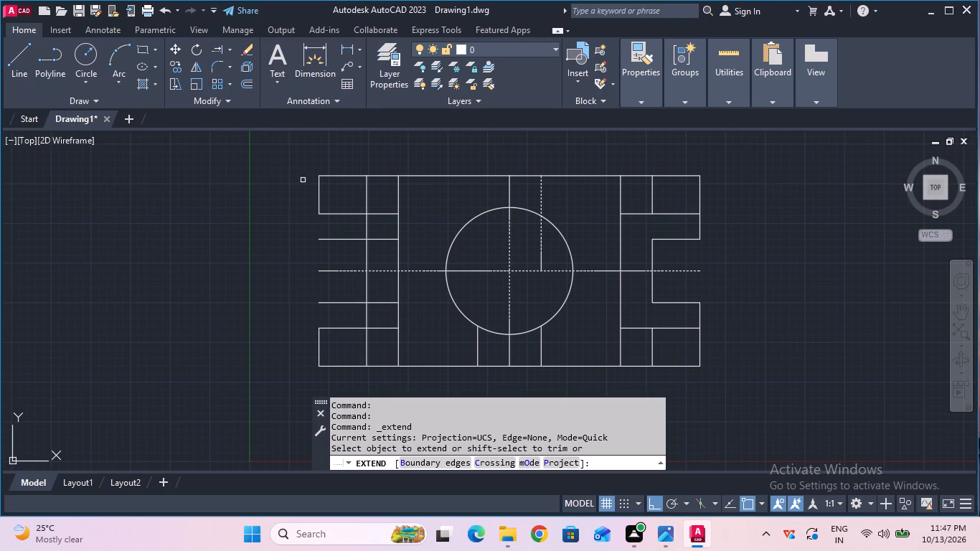
{"action": "left_click", "coordinate": [319, 198]}
{"action": "left_click", "coordinate": [321, 345]}
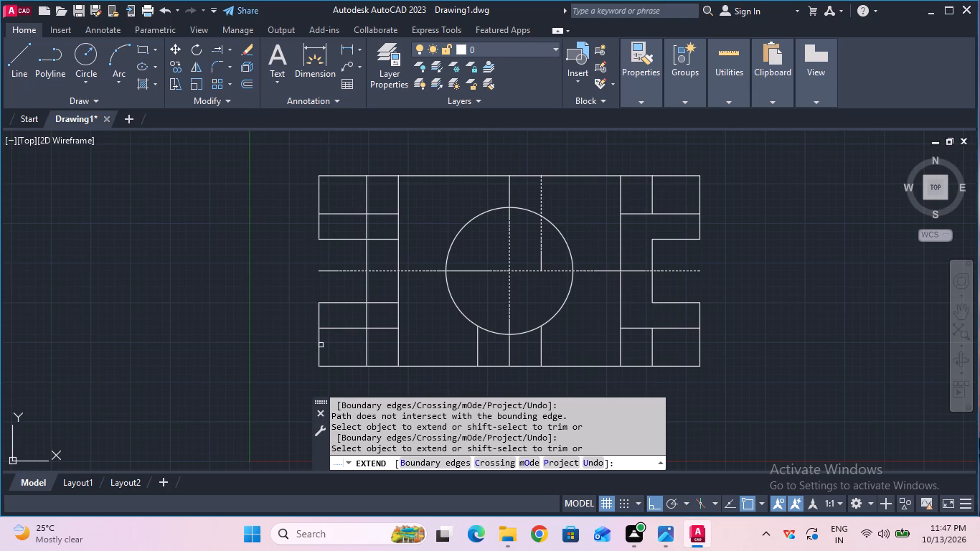
{"action": "key", "text": "Escape"}
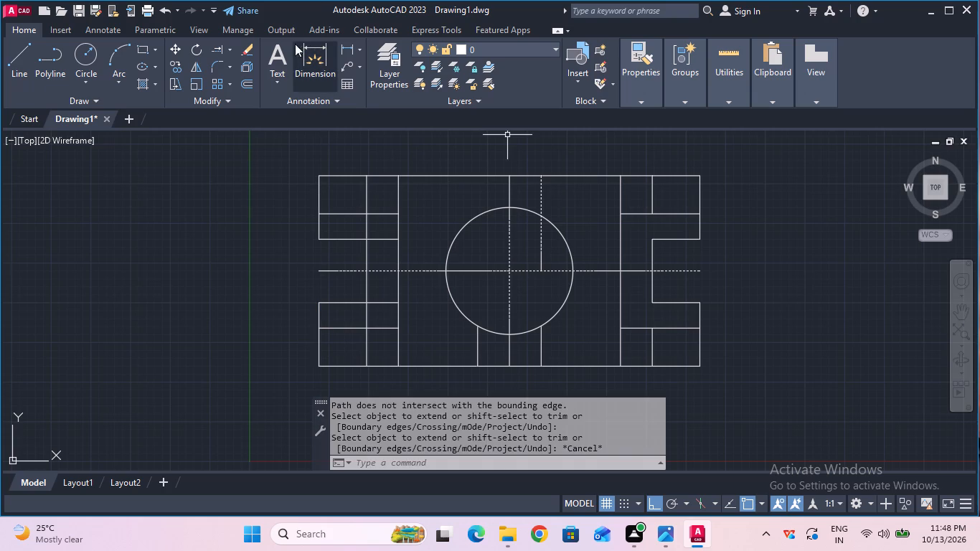
Trim the excess horizontal and vertical segments around the left end's notch so it mirrors the right end.
{"action": "left_click", "coordinate": [228, 50]}
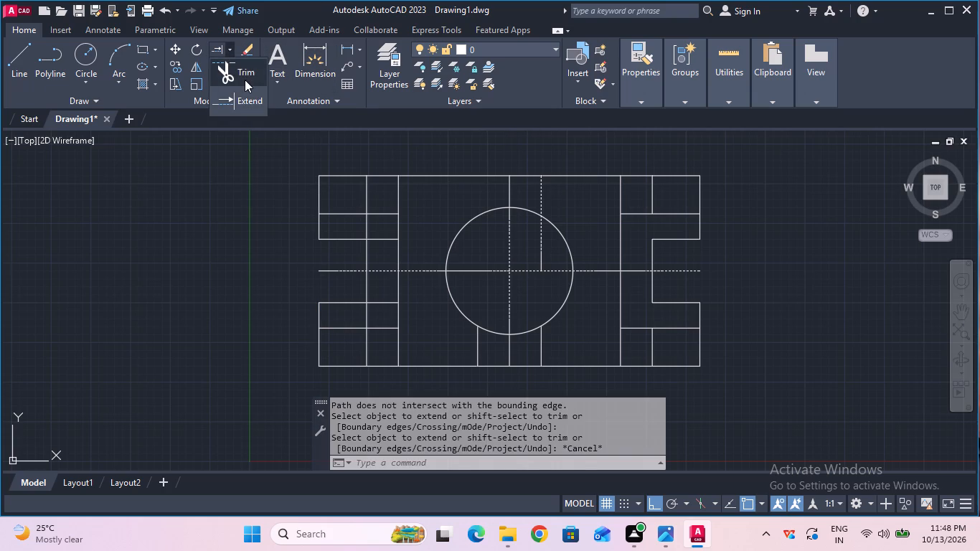
{"action": "left_click", "coordinate": [245, 80]}
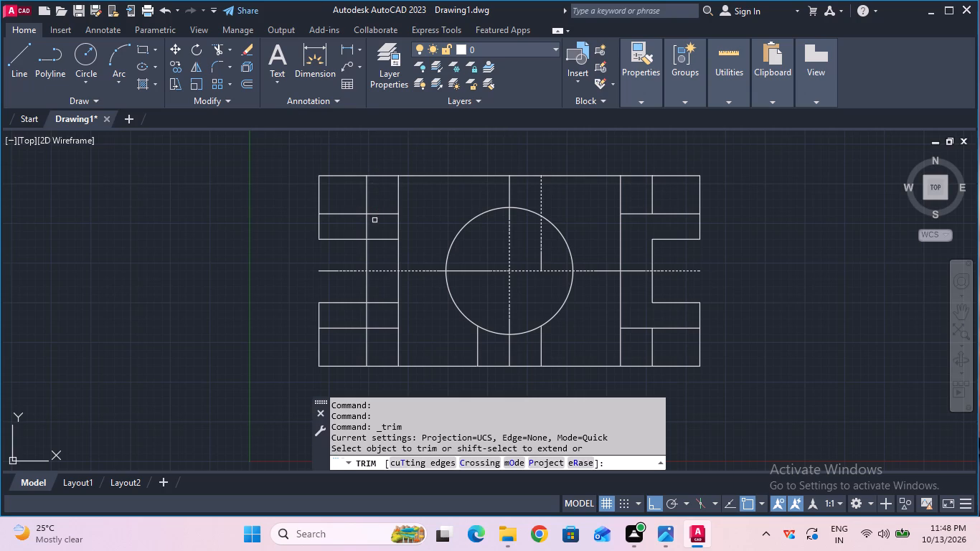
{"action": "left_click", "coordinate": [365, 231]}
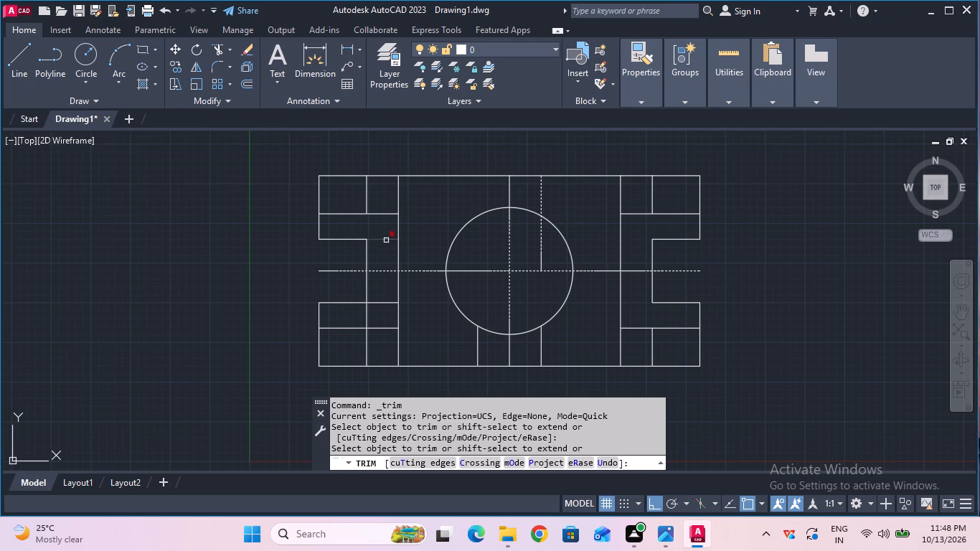
{"action": "left_click", "coordinate": [386, 240]}
{"action": "left_click", "coordinate": [380, 303]}
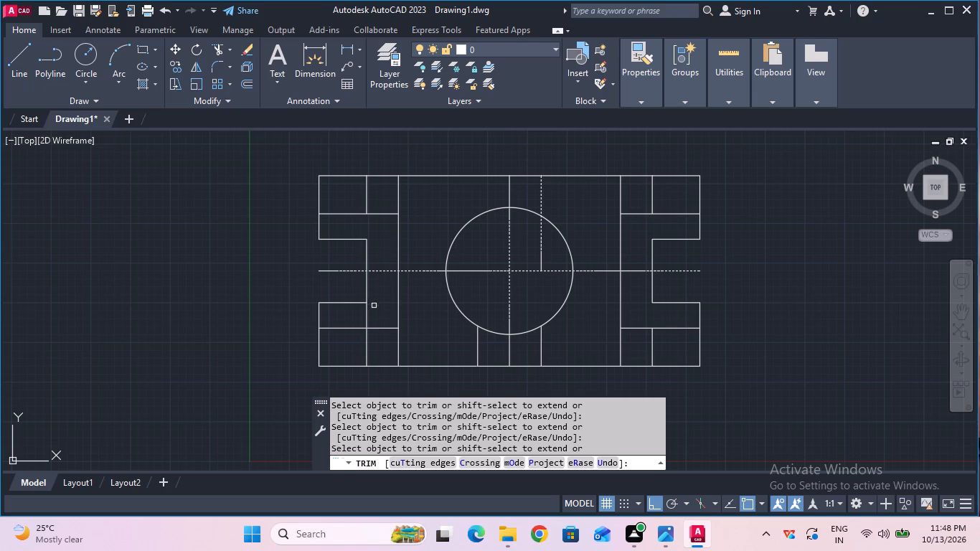
{"action": "left_click", "coordinate": [367, 312]}
{"action": "key", "text": "Escape"}
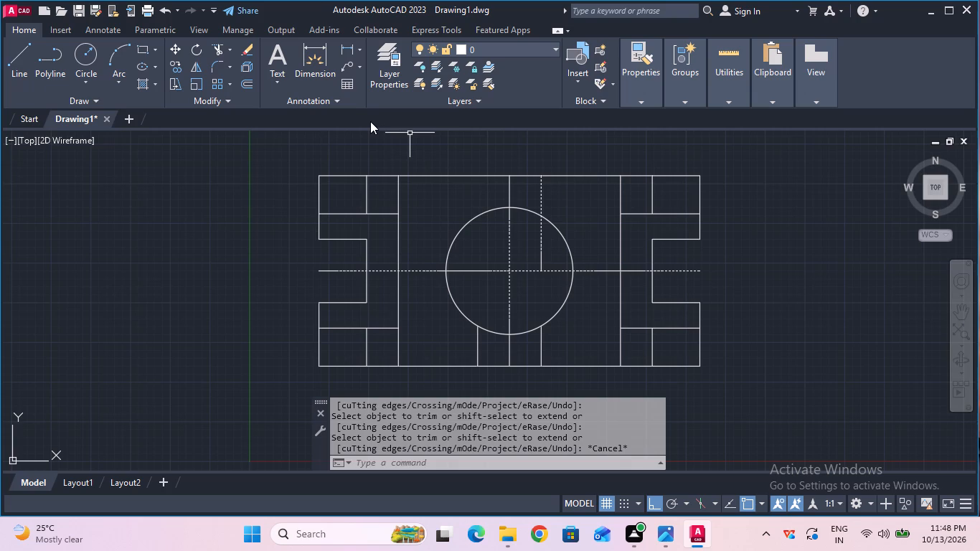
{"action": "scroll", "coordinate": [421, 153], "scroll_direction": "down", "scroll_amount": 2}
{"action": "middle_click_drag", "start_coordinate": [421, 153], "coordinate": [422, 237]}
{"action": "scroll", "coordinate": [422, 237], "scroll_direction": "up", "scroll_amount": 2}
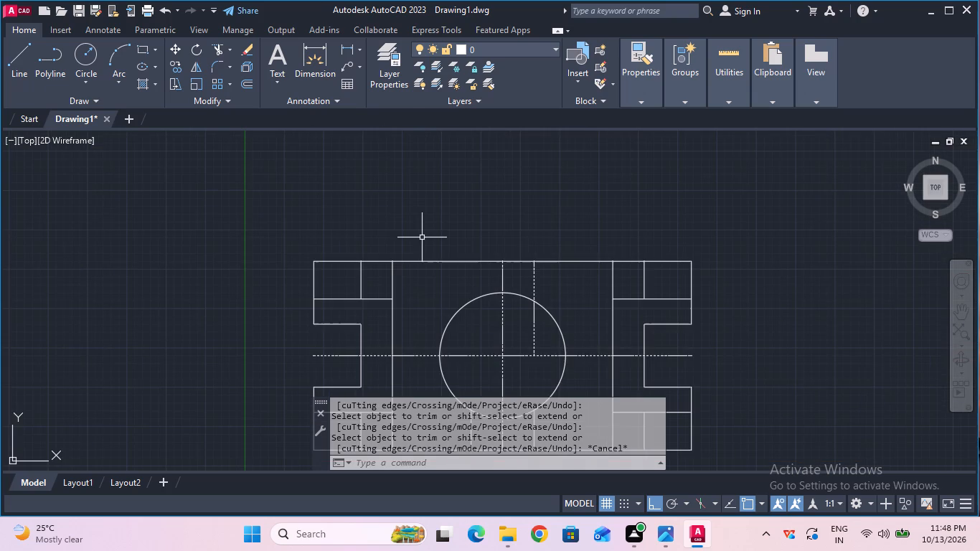
Erase the leftover vertical line just right of the vertical centreline, between the top edge and the horizontal centreline.
{"action": "left_click", "coordinate": [534, 273]}
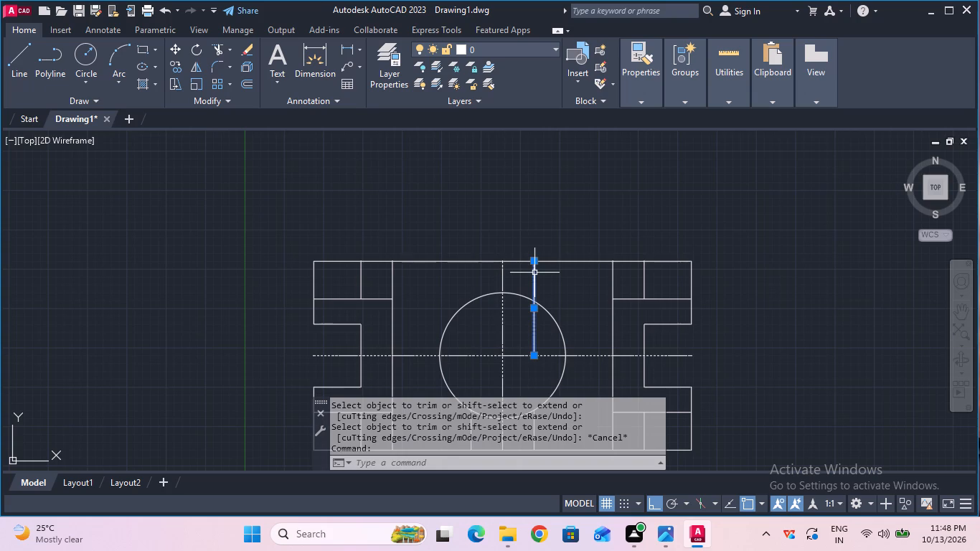
{"action": "key", "text": "Delete"}
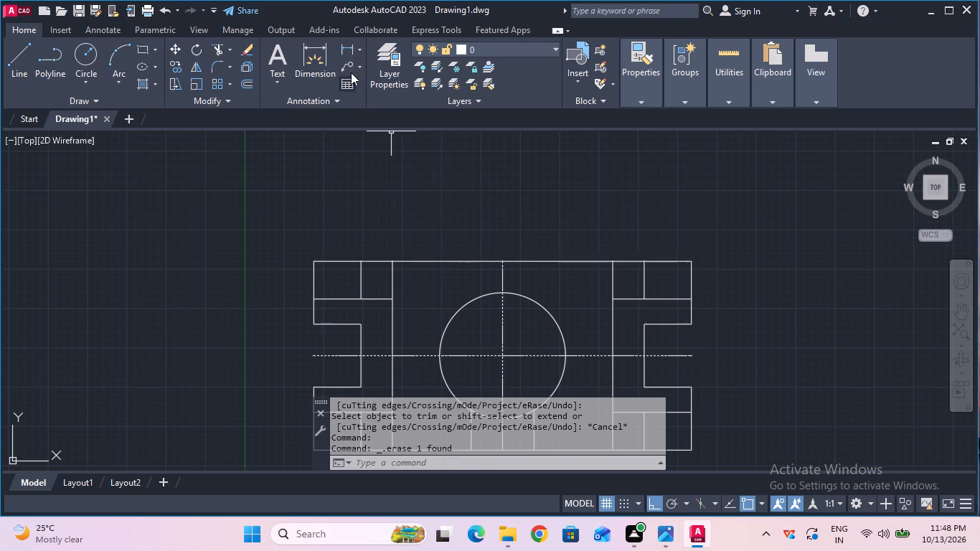
Measure the overall width of the view along its top edge with a linear dimension, without placing it.
{"action": "left_click", "coordinate": [351, 50]}
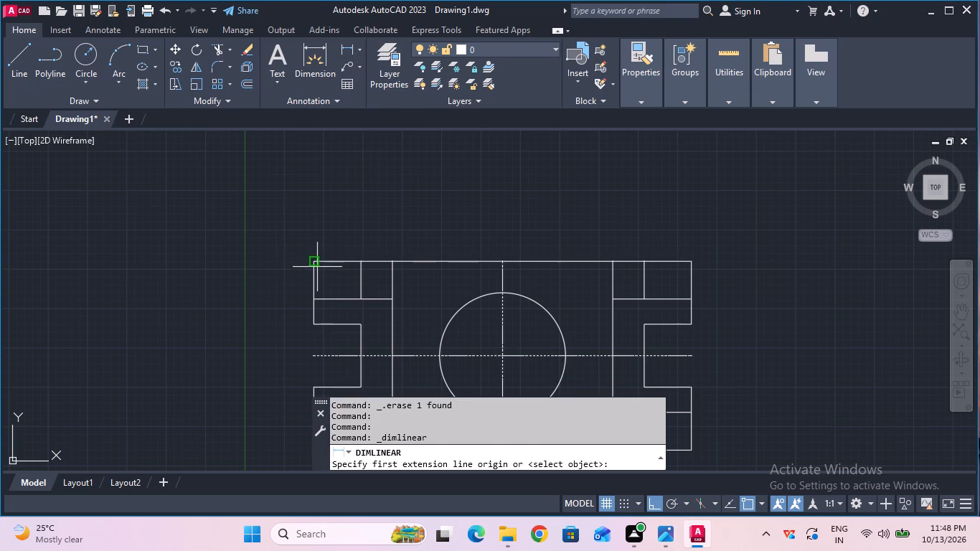
{"action": "left_click", "coordinate": [318, 265]}
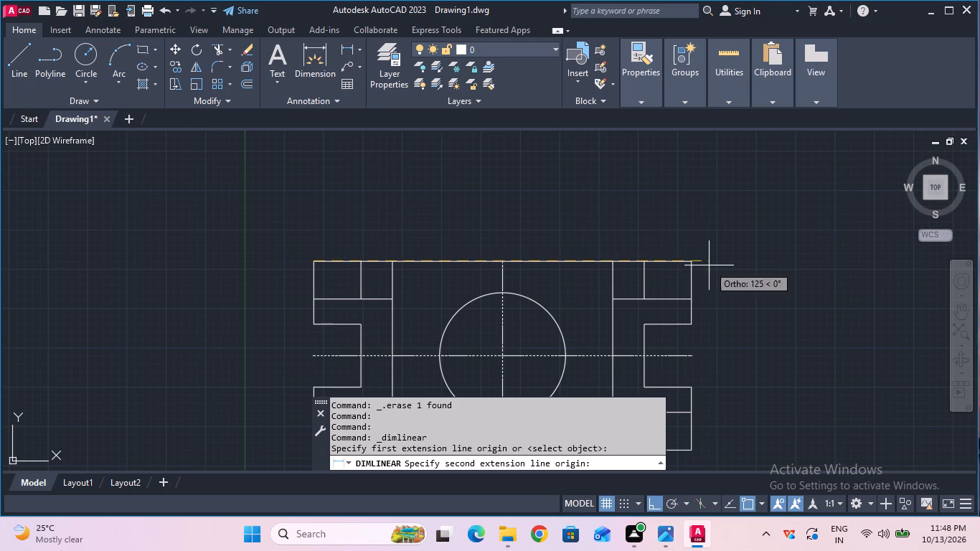
{"action": "left_click", "coordinate": [693, 264]}
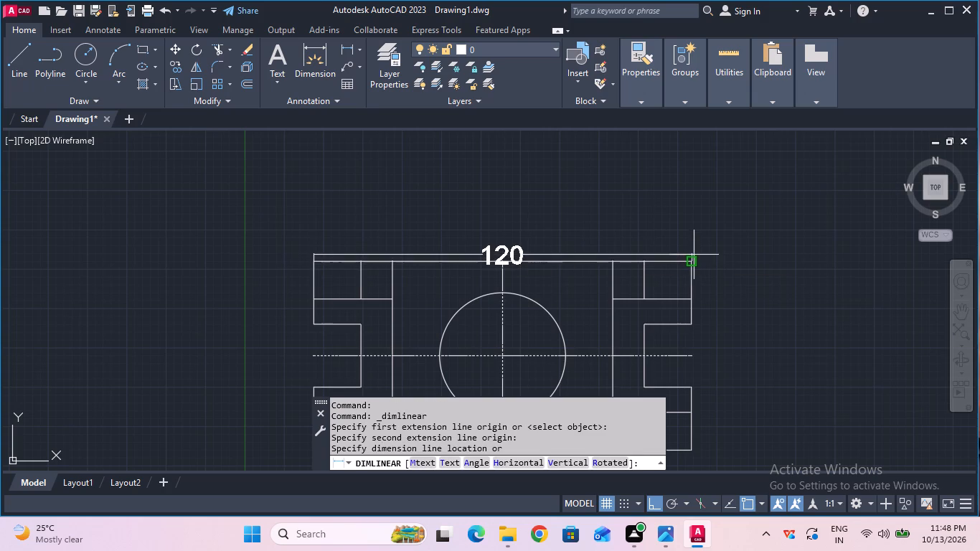
{"action": "key", "text": "Escape"}
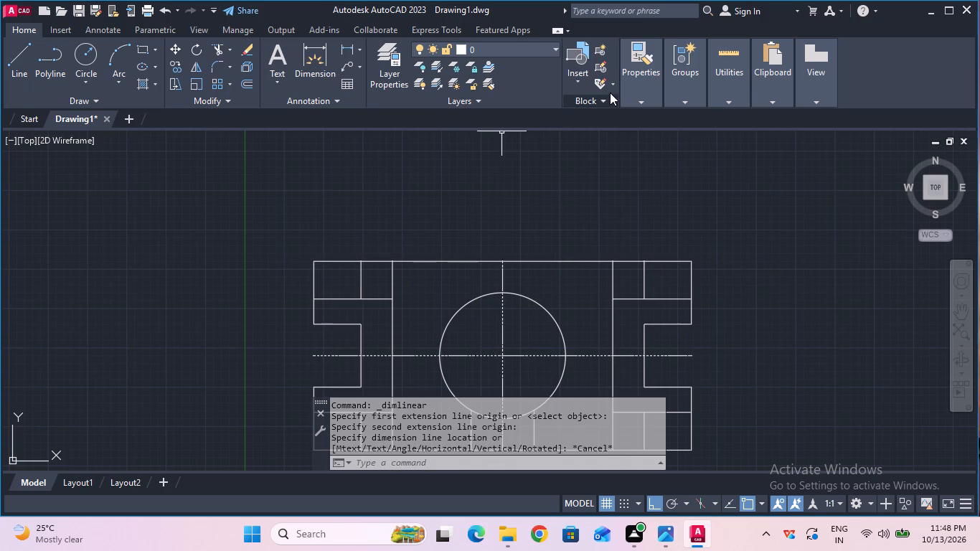
Draw a short vertical helper line upward from the upper-left corner of the completed view.
{"action": "left_click", "coordinate": [22, 72]}
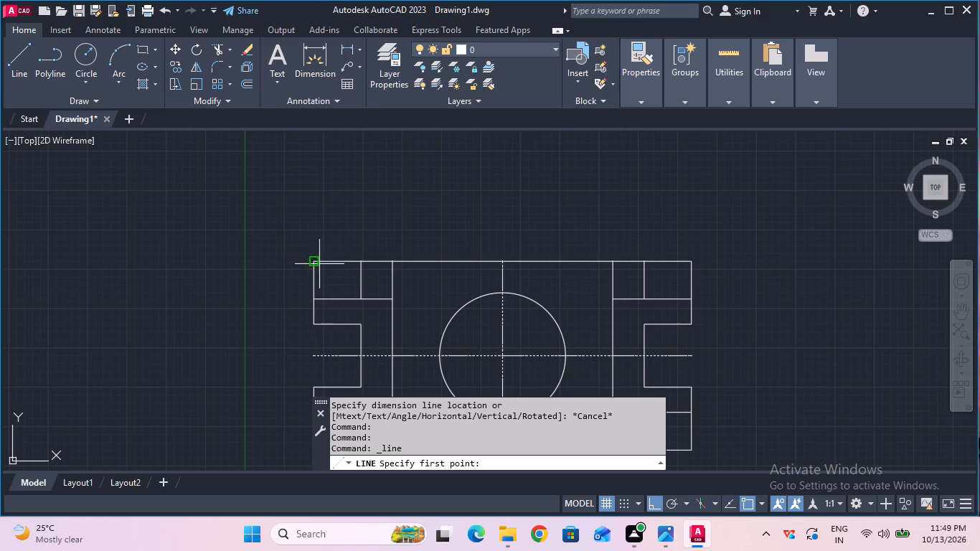
{"action": "left_click", "coordinate": [316, 264]}
{"action": "left_click", "coordinate": [319, 225]}
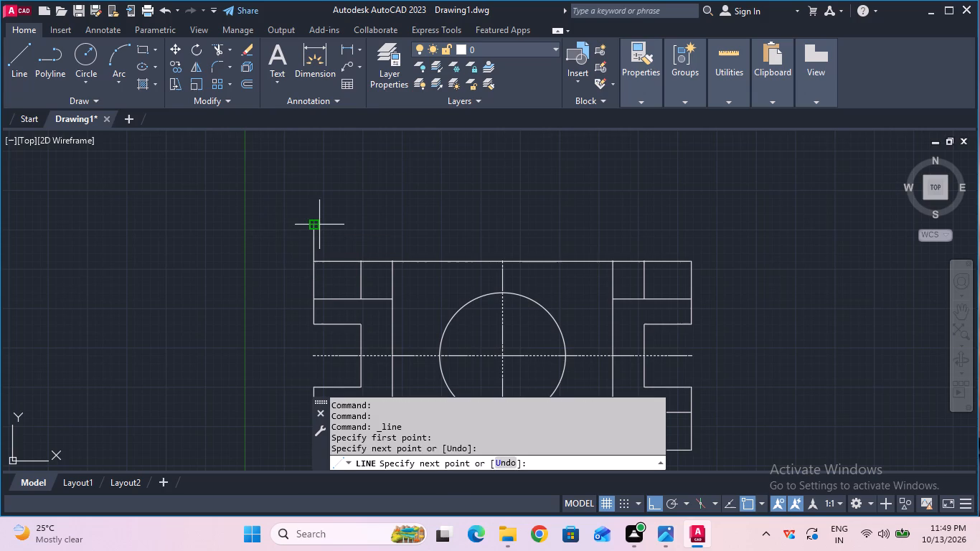
{"action": "key", "text": "Escape"}
Draw a 30 mm horizontal line to the right from the helper line's top end.
{"action": "left_click", "coordinate": [32, 57]}
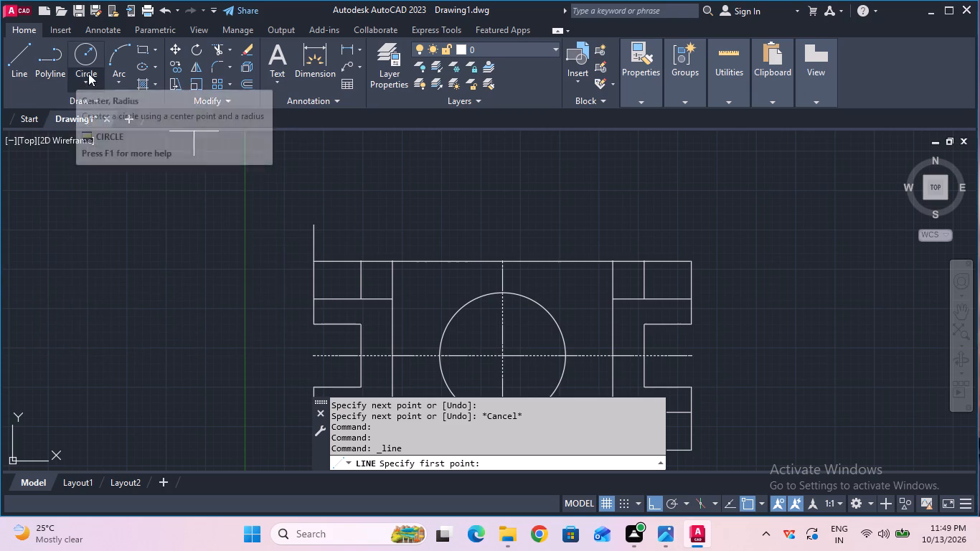
{"action": "left_click", "coordinate": [26, 66]}
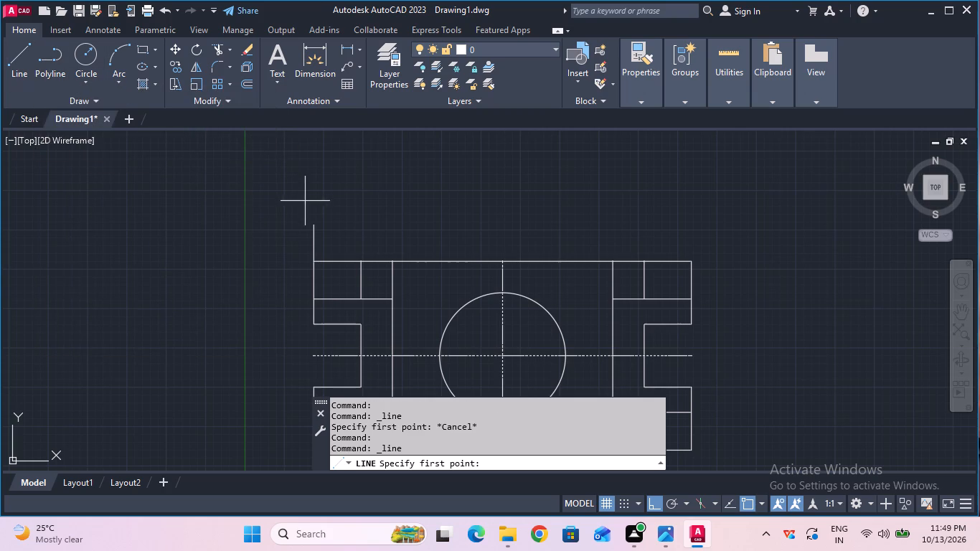
{"action": "left_click", "coordinate": [311, 226]}
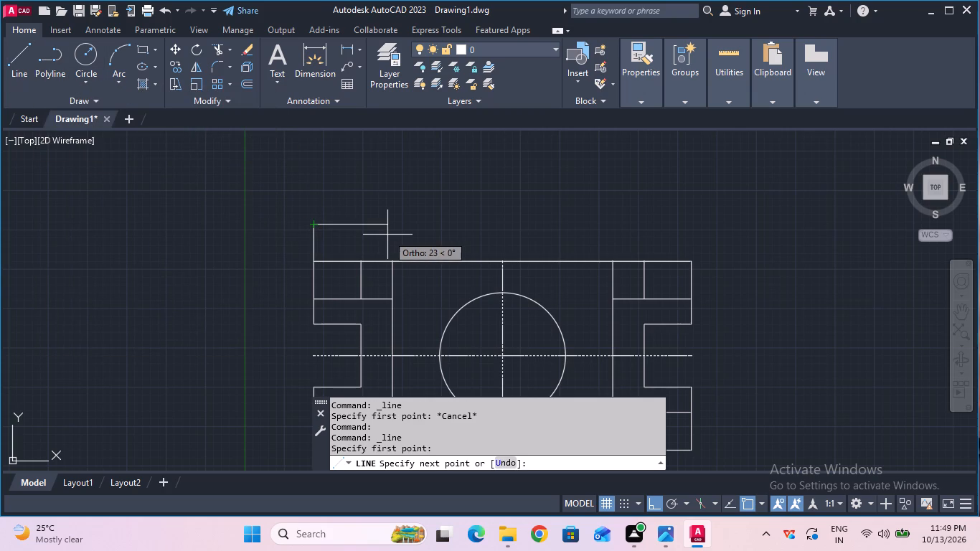
{"action": "type", "text": "30"}
{"action": "key", "text": "Return"}
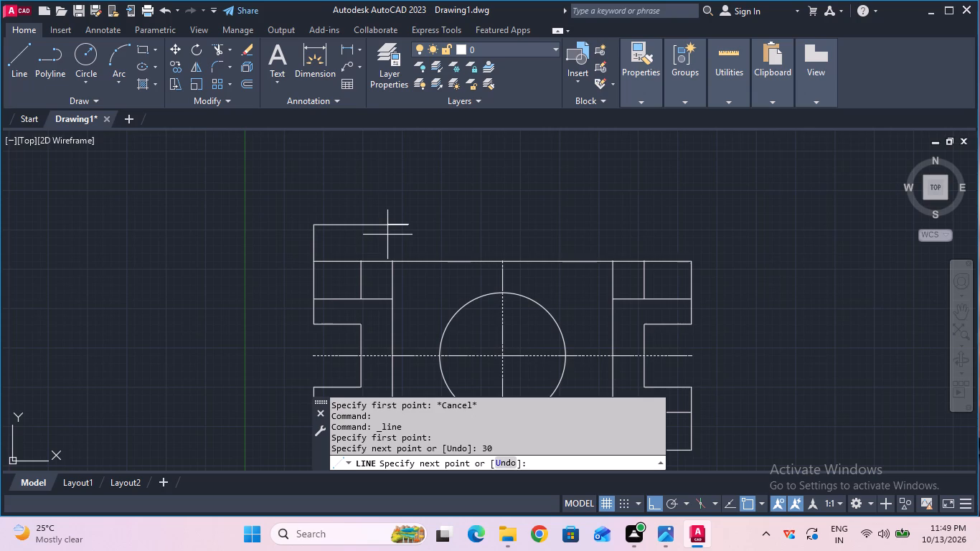
{"action": "key", "text": "Escape"}
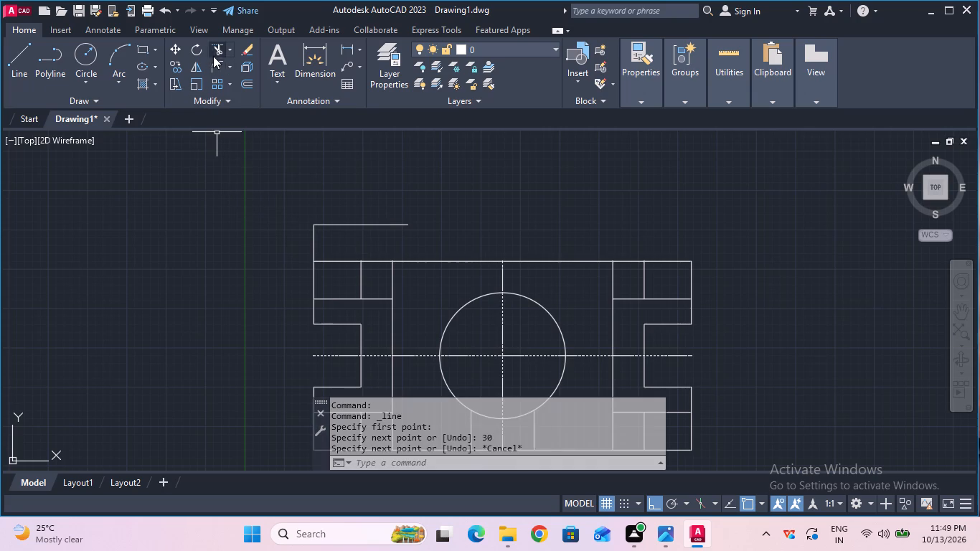
Trim away the vertical helper line between the new 30 mm line and the view below.
{"action": "left_click", "coordinate": [216, 50]}
{"action": "left_click_drag", "start_coordinate": [287, 231], "coordinate": [334, 249]}
{"action": "key", "text": "Escape"}
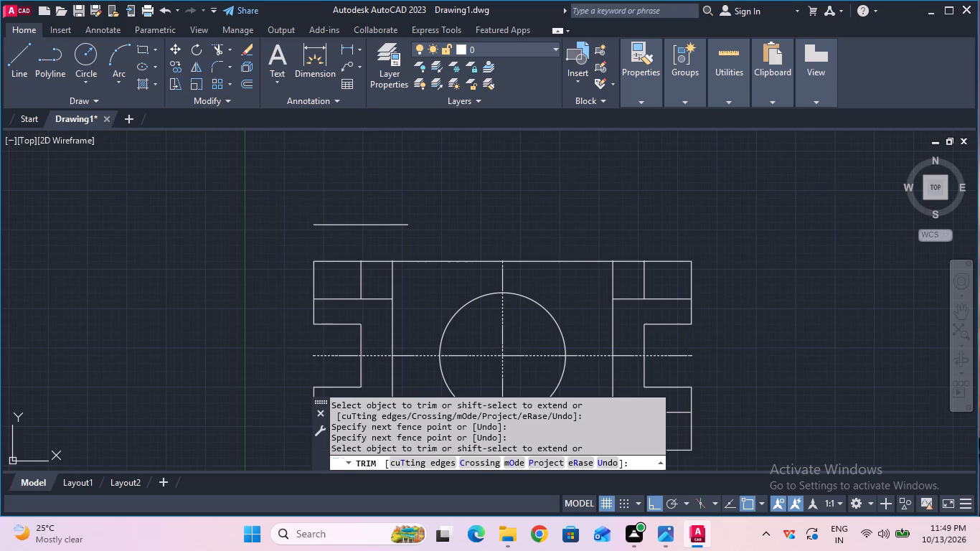
Continue the stepped profile from the 30 mm line's right end: 12 mm up, 60 mm right, 12 mm down, 30 mm right, 20 mm up.
{"action": "left_click", "coordinate": [31, 71]}
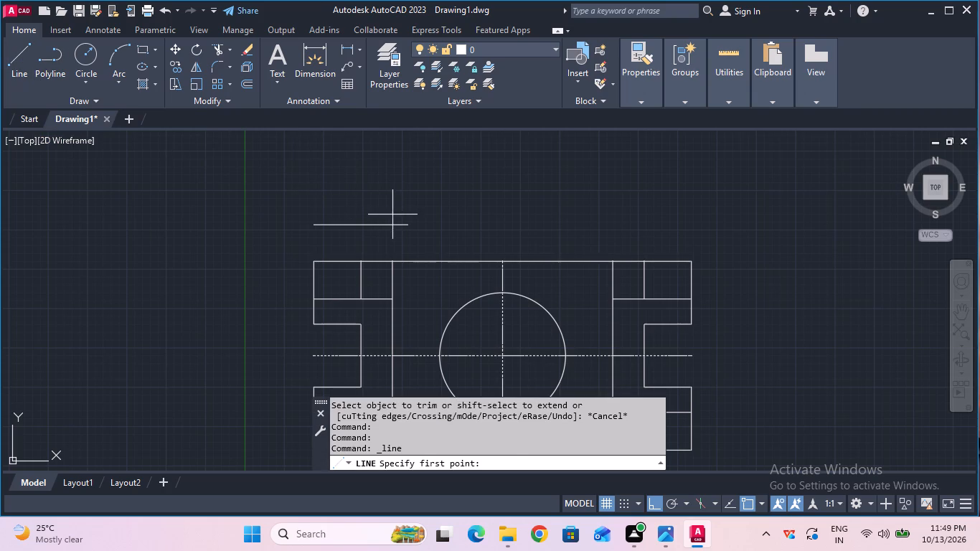
{"action": "left_click", "coordinate": [403, 222]}
{"action": "type", "text": "12"}
{"action": "key", "text": "Return"}
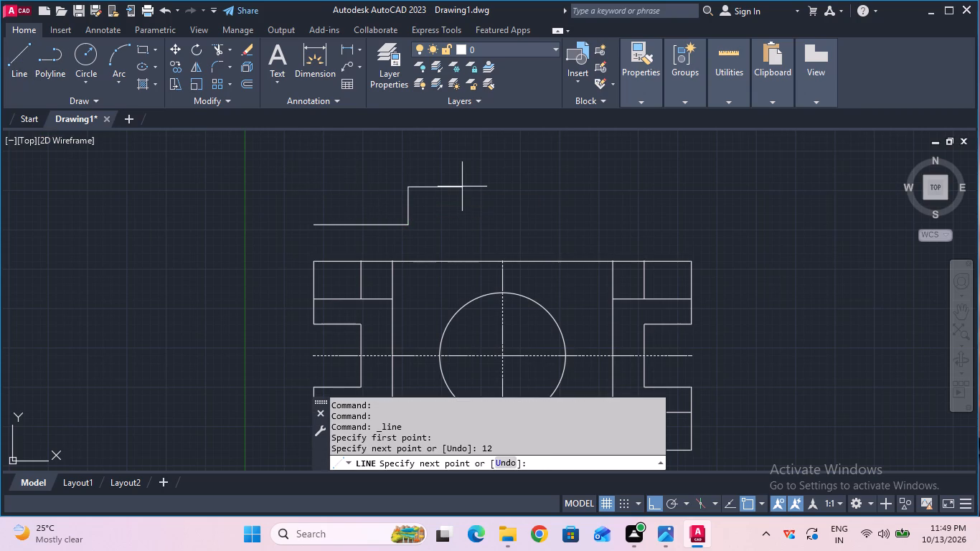
{"action": "type", "text": "60"}
{"action": "key", "text": "Return"}
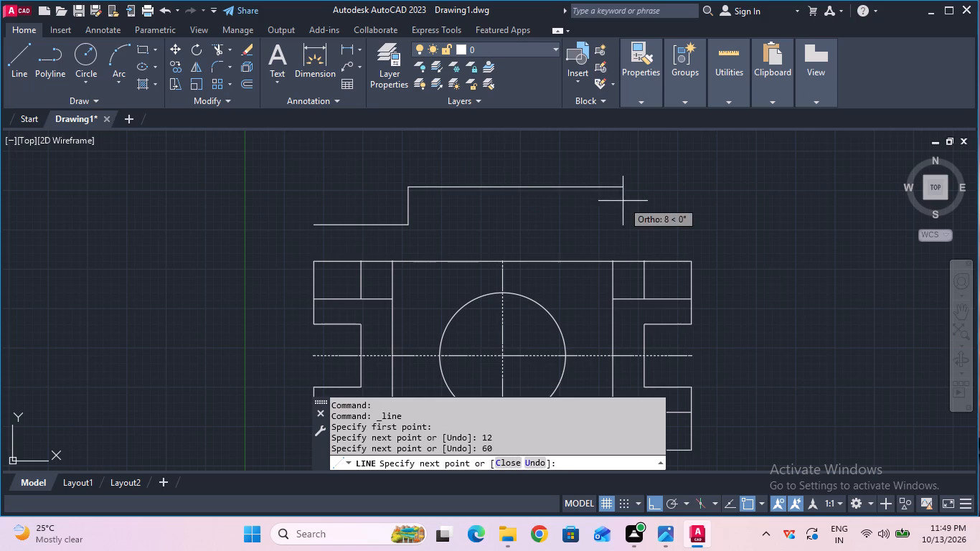
{"action": "type", "text": "12"}
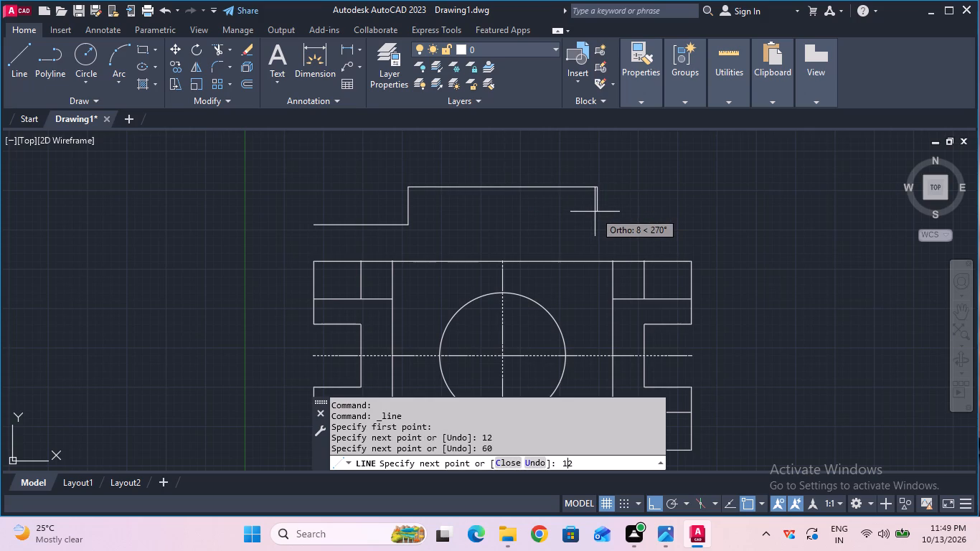
{"action": "key", "text": "Return"}
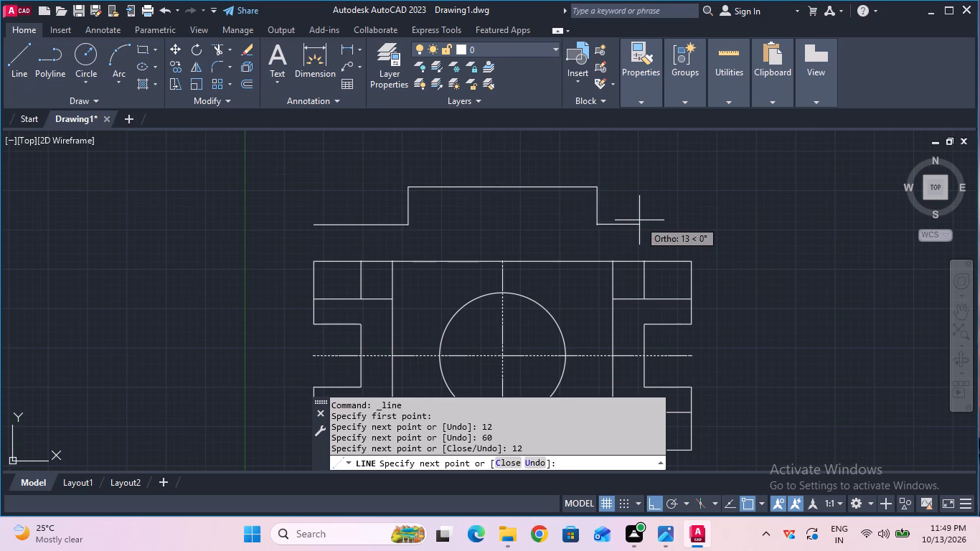
{"action": "type", "text": "30"}
{"action": "key", "text": "Return"}
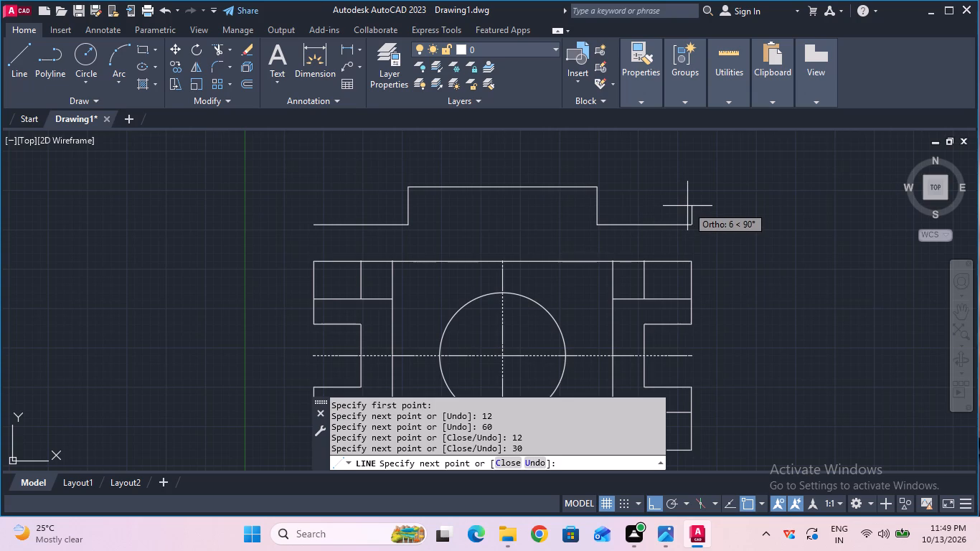
{"action": "type", "text": "20"}
{"action": "key", "text": "Return"}
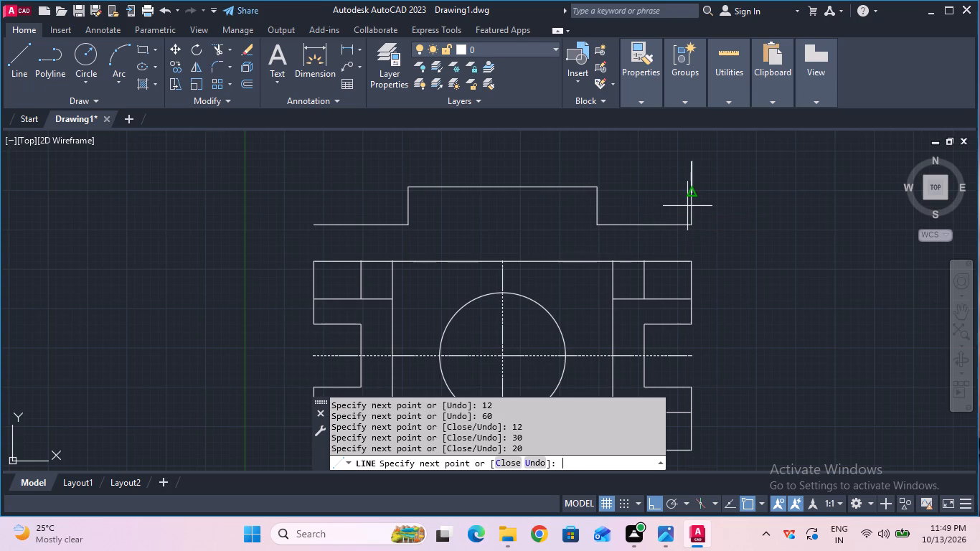
{"action": "scroll", "coordinate": [687, 206], "scroll_direction": "down", "scroll_amount": 1}
{"action": "key", "text": "Escape"}
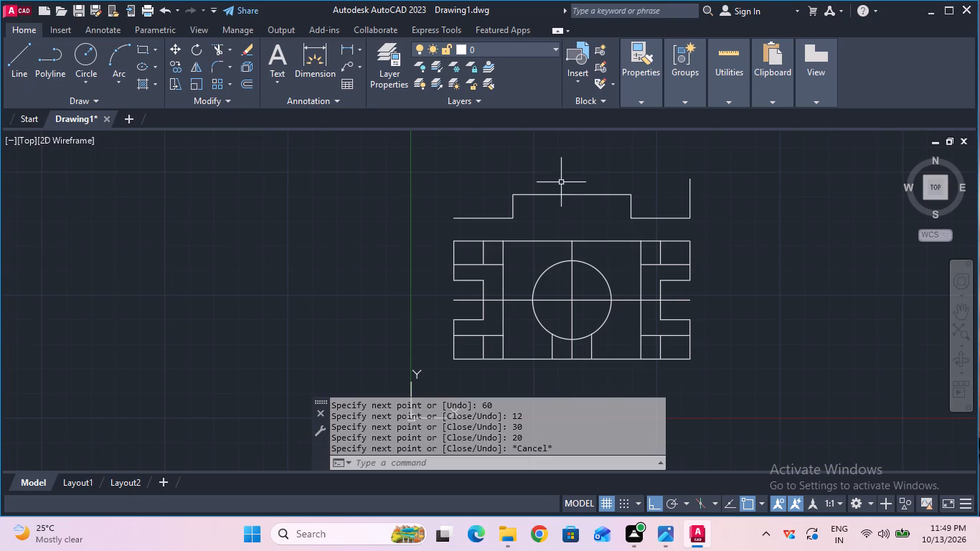
Draw a 20 mm vertical line upward from the left end of the stepped profile's base.
{"action": "left_click", "coordinate": [17, 72]}
{"action": "left_click", "coordinate": [454, 213]}
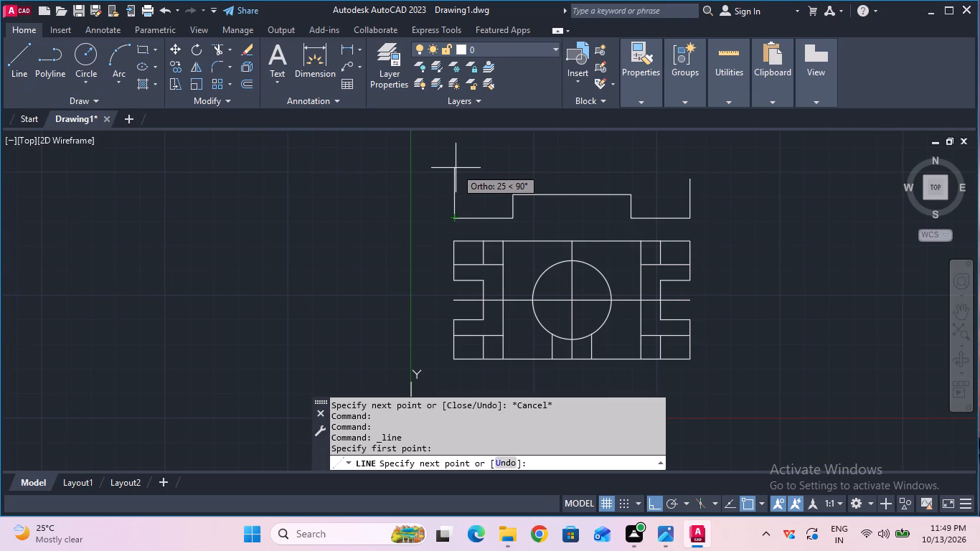
{"action": "key", "text": "2"}
{"action": "key", "text": "0"}
{"action": "key", "text": "Return"}
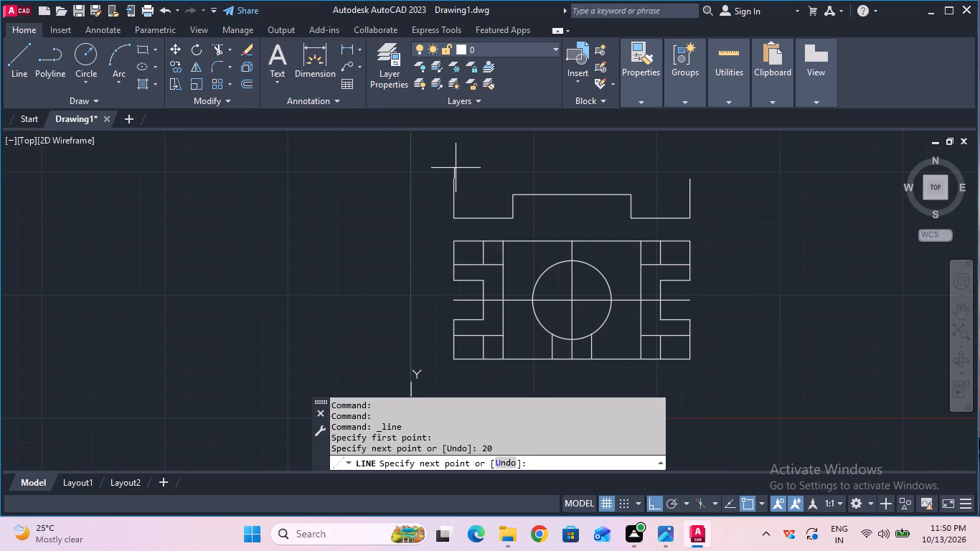
{"action": "key", "text": "Escape"}
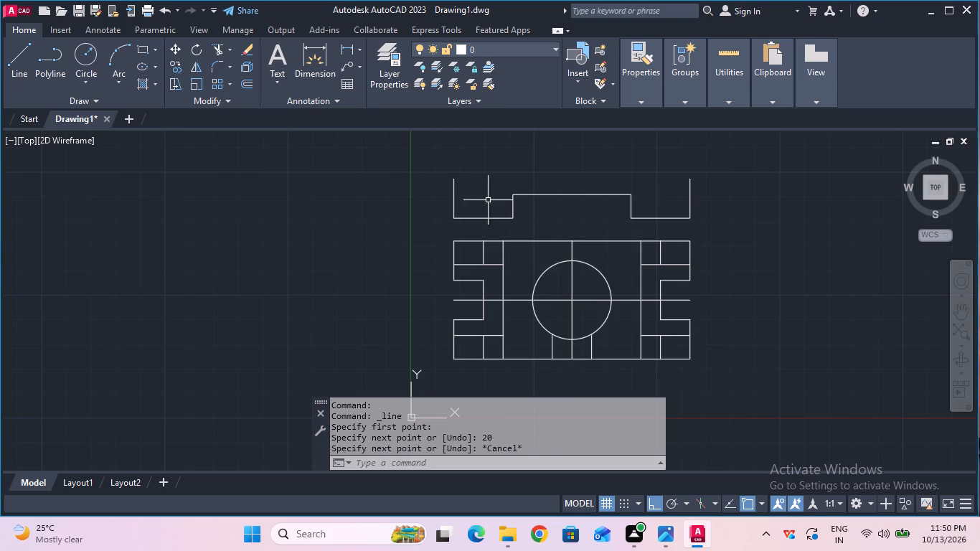
Measure the width of the lower view's left end section along its top edge, without placing the dimension.
{"action": "middle_click_drag", "start_coordinate": [527, 184], "coordinate": [520, 294]}
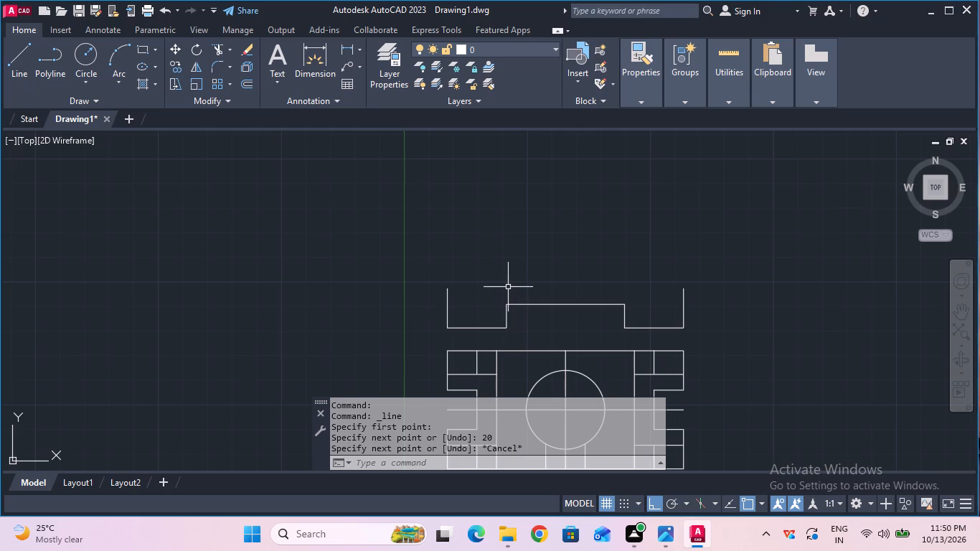
{"action": "middle_click_drag", "start_coordinate": [514, 283], "coordinate": [524, 218]}
{"action": "scroll", "coordinate": [527, 275], "scroll_direction": "up", "scroll_amount": 1}
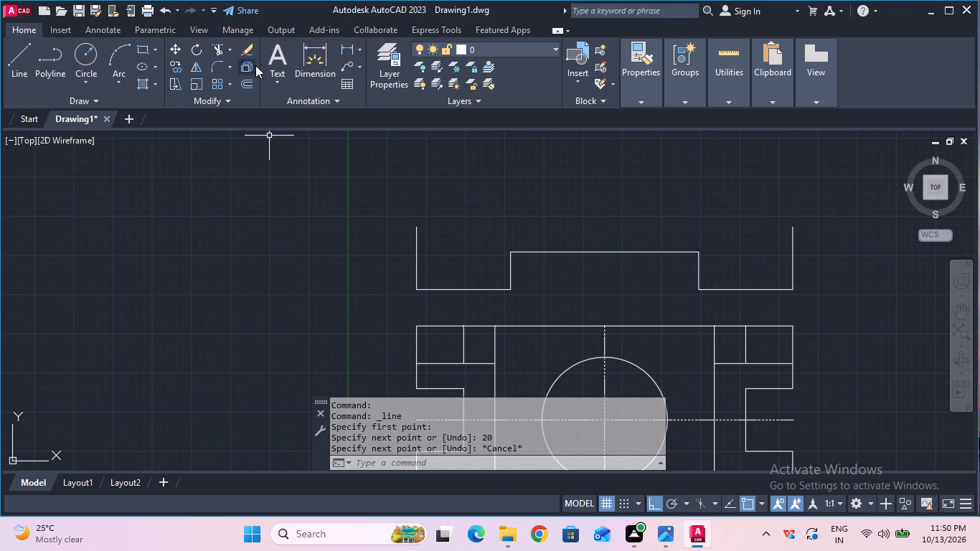
{"action": "left_click", "coordinate": [351, 43]}
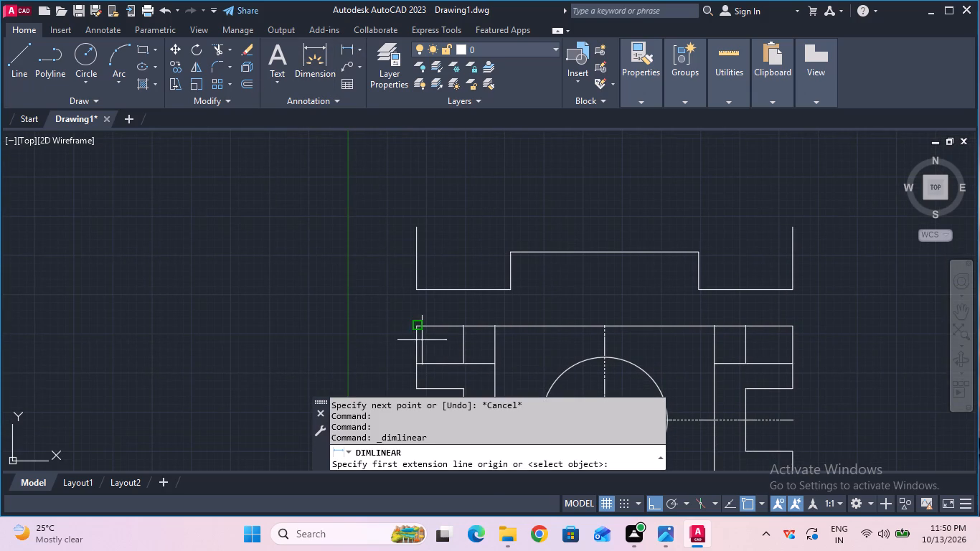
{"action": "left_click", "coordinate": [422, 326]}
{"action": "left_click", "coordinate": [492, 324]}
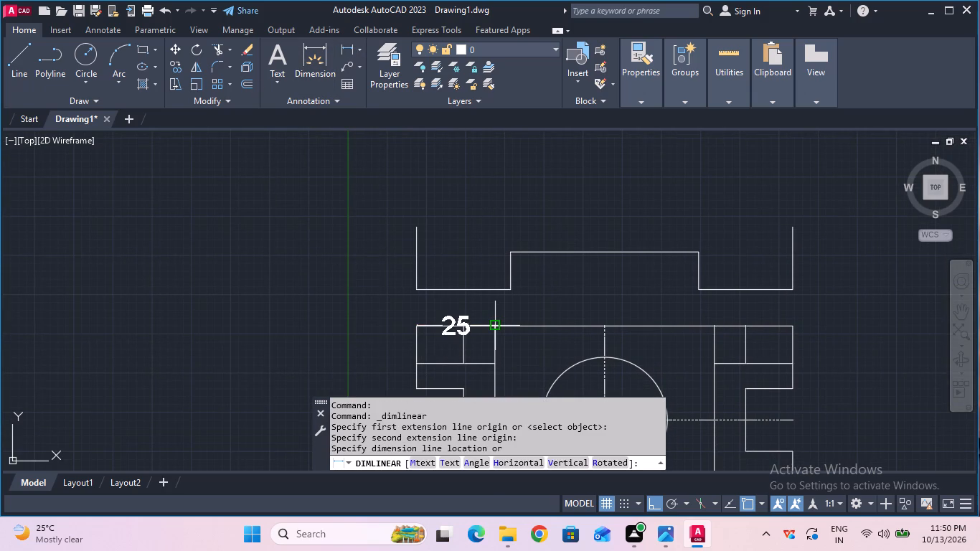
{"action": "key", "text": "Escape"}
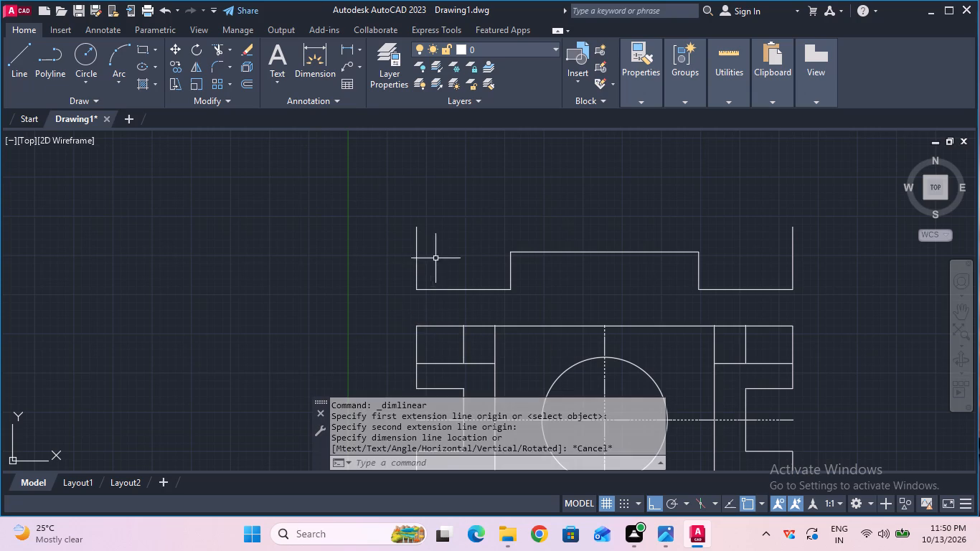
With the CENTER2 linetype, draw a line from the top of the stepped profile's left side: 25 mm right, 40 mm up.
{"action": "middle_click_drag", "start_coordinate": [468, 235], "coordinate": [442, 303]}
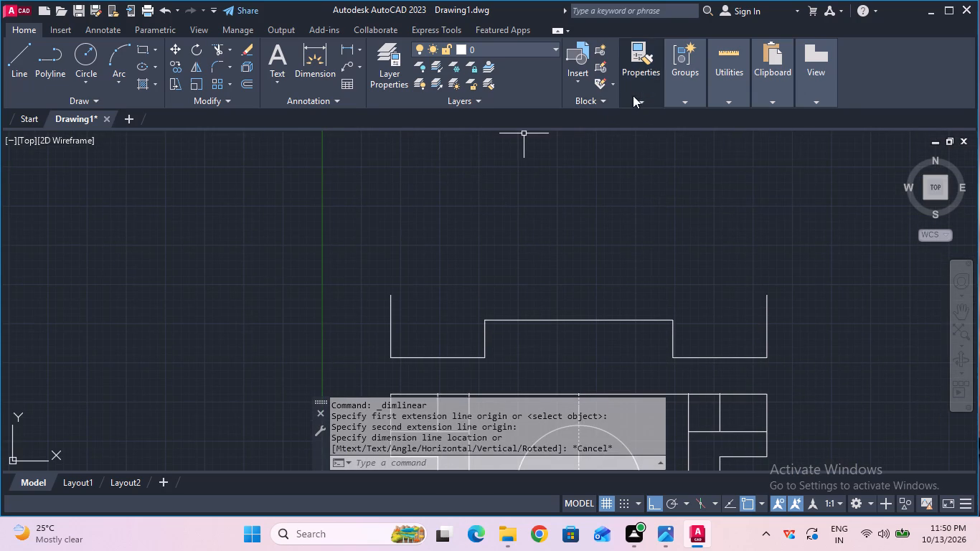
{"action": "left_click", "coordinate": [687, 149]}
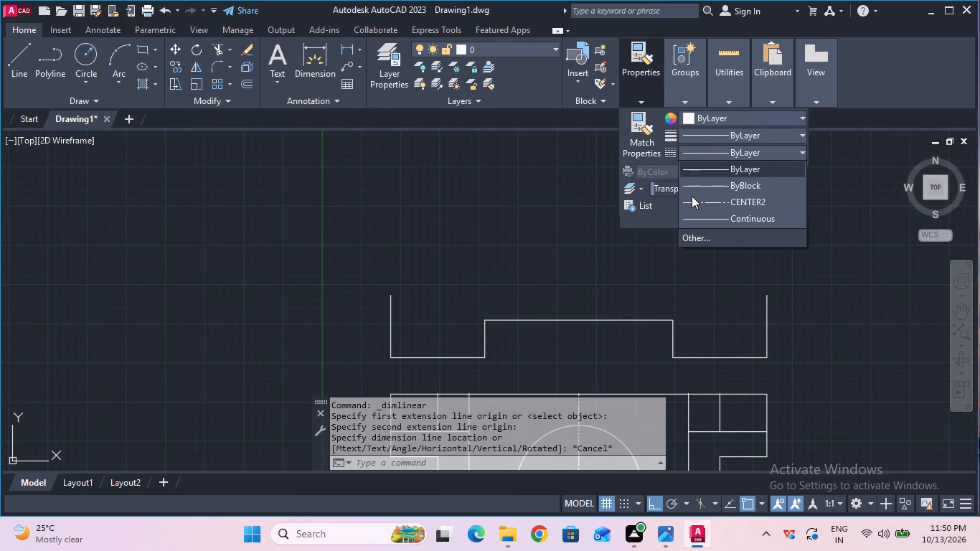
{"action": "left_click", "coordinate": [692, 196]}
{"action": "left_click", "coordinate": [18, 74]}
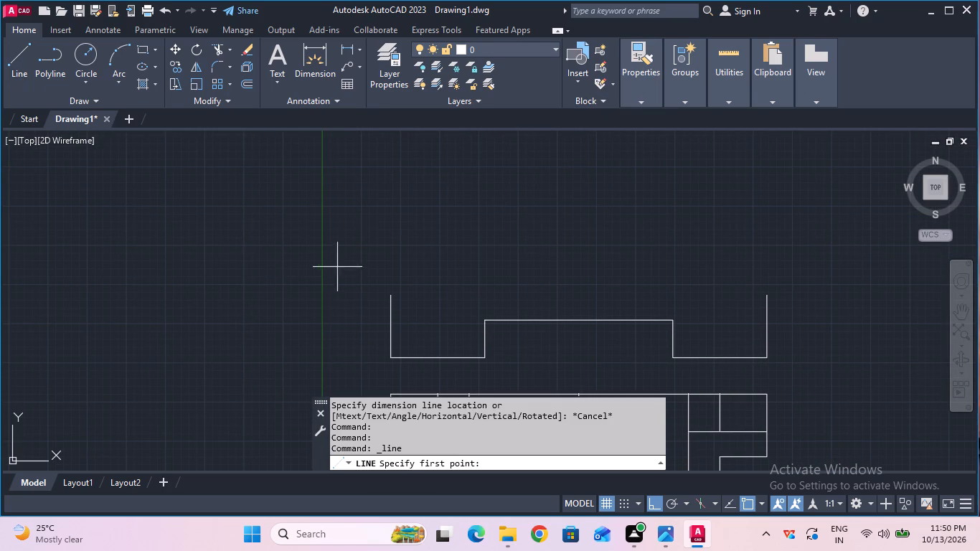
{"action": "left_click", "coordinate": [395, 293]}
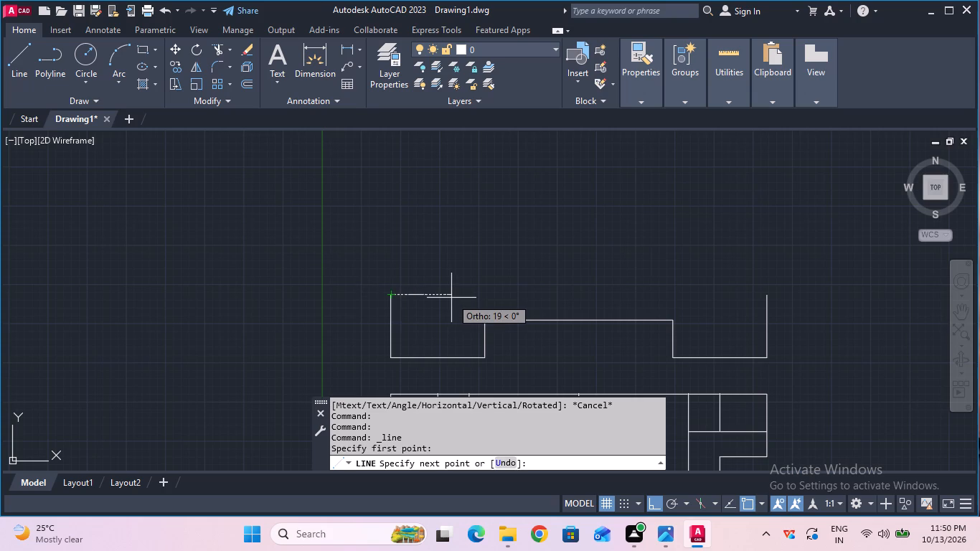
{"action": "type", "text": "25"}
{"action": "key", "text": "Return"}
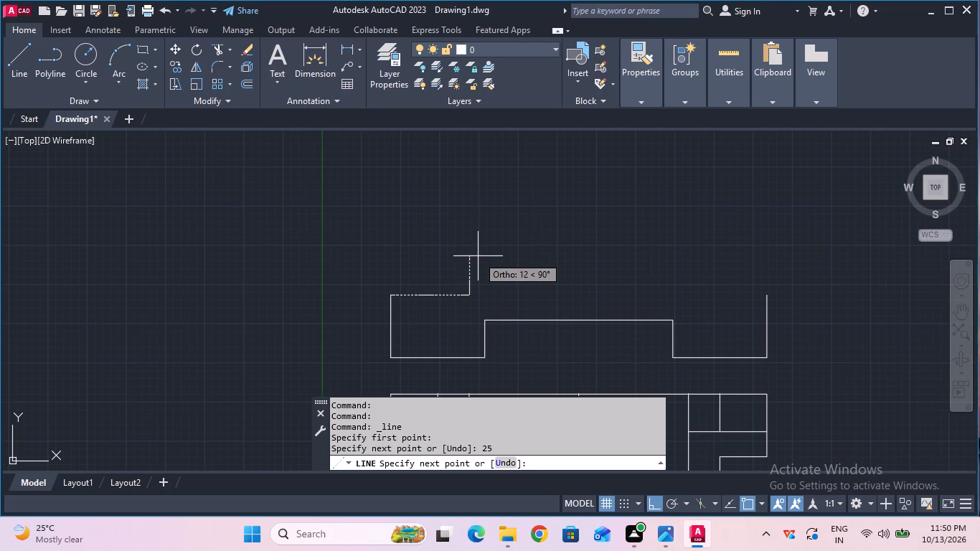
{"action": "type", "text": "40"}
{"action": "key", "text": "Return"}
{"action": "key", "text": "Escape"}
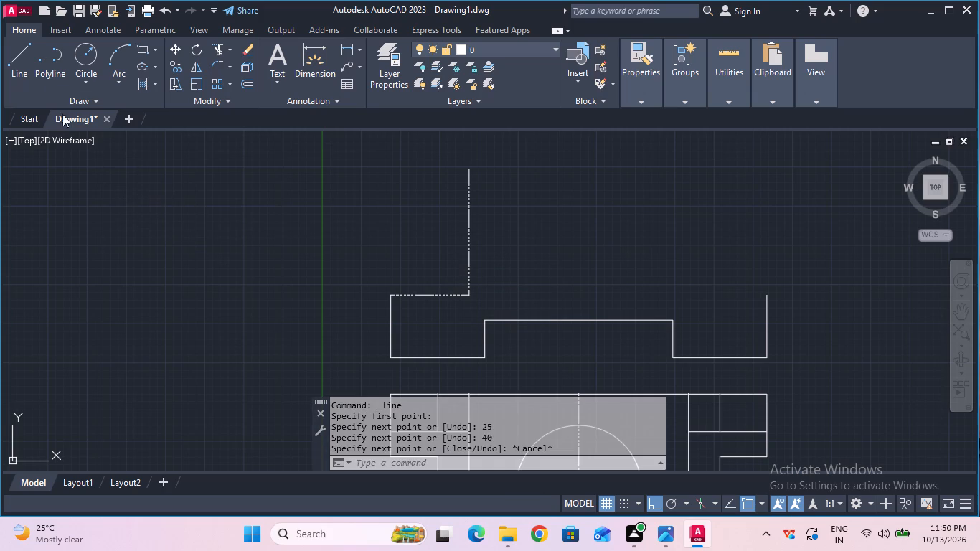
Draw a matching line from the top of the stepped profile's right side: 25 mm left, 40 mm up.
{"action": "left_click", "coordinate": [24, 76]}
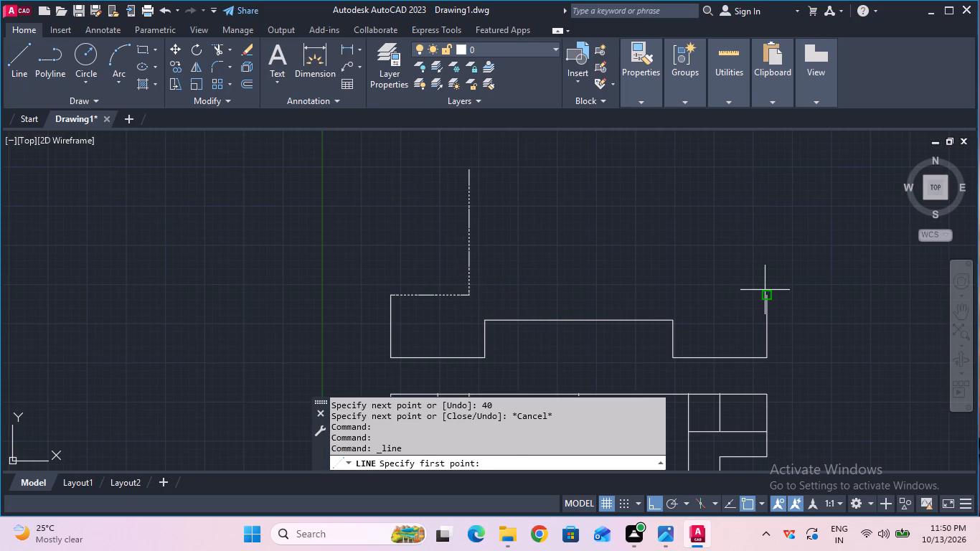
{"action": "left_click", "coordinate": [765, 290]}
{"action": "type", "text": "25"}
{"action": "key", "text": "Return"}
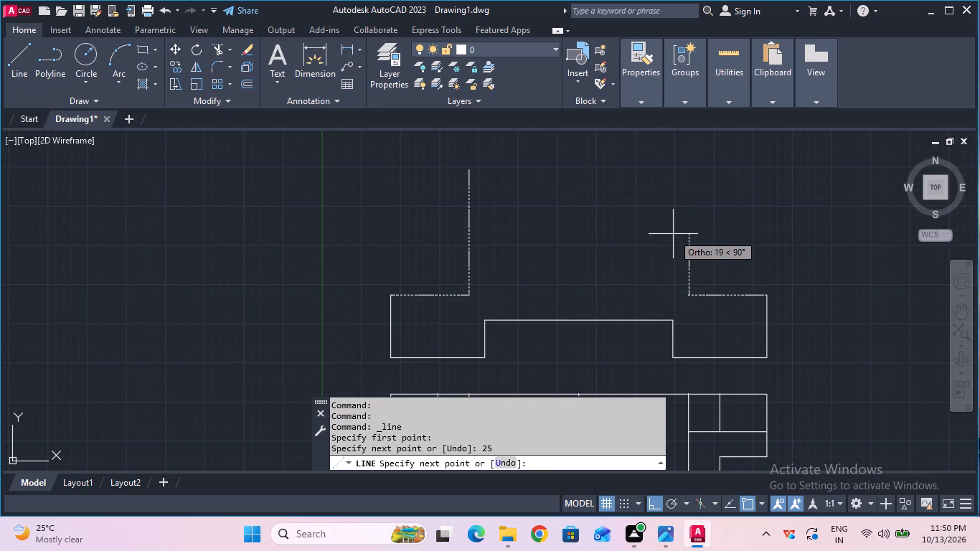
{"action": "type", "text": "40"}
{"action": "key", "text": "Return"}
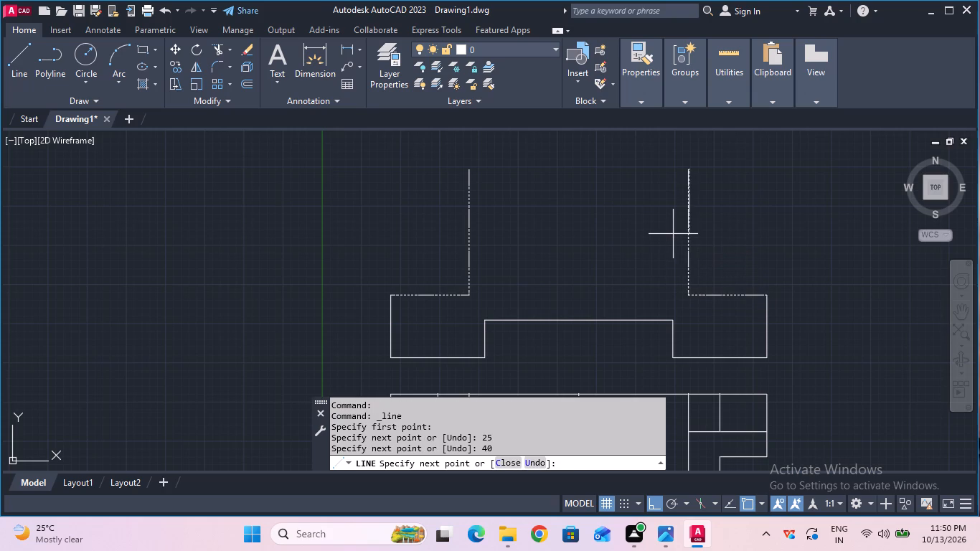
{"action": "key", "text": "Escape"}
With the linetype set back to ByLayer, draw a sloped line from the left 40 mm line's top to the profile's left side top.
{"action": "scroll", "coordinate": [639, 237], "scroll_direction": "down", "scroll_amount": 2}
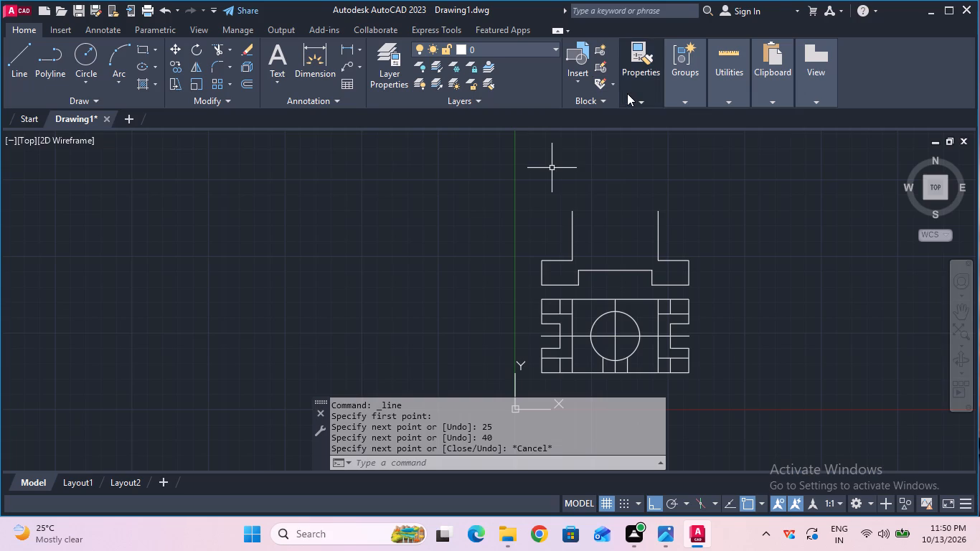
{"action": "left_click", "coordinate": [680, 149]}
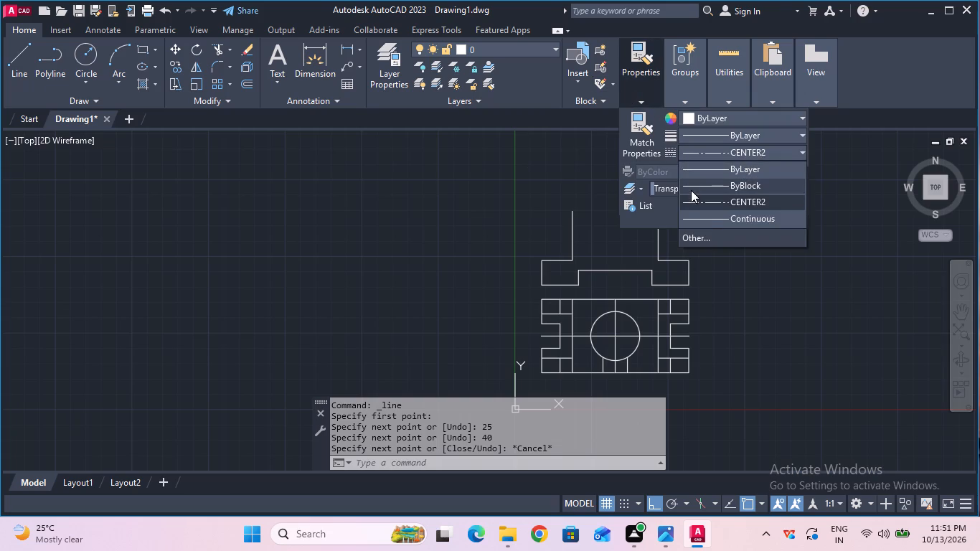
{"action": "left_click", "coordinate": [708, 169]}
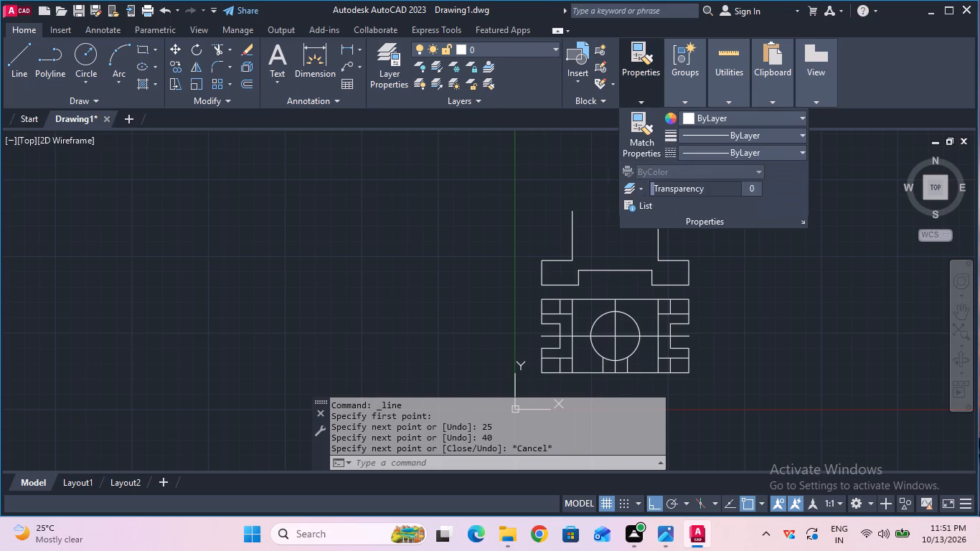
{"action": "scroll", "coordinate": [604, 194], "scroll_direction": "up", "scroll_amount": 2}
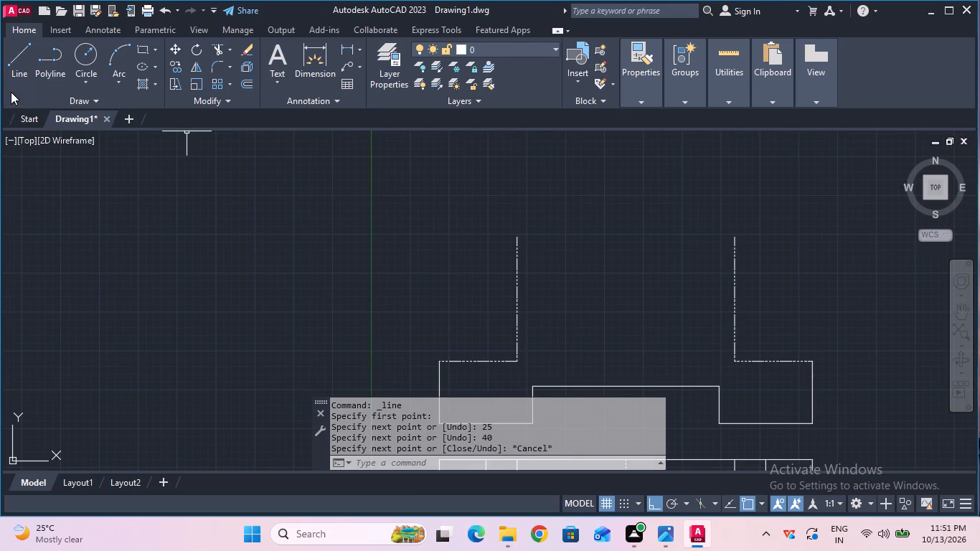
{"action": "left_click", "coordinate": [14, 81]}
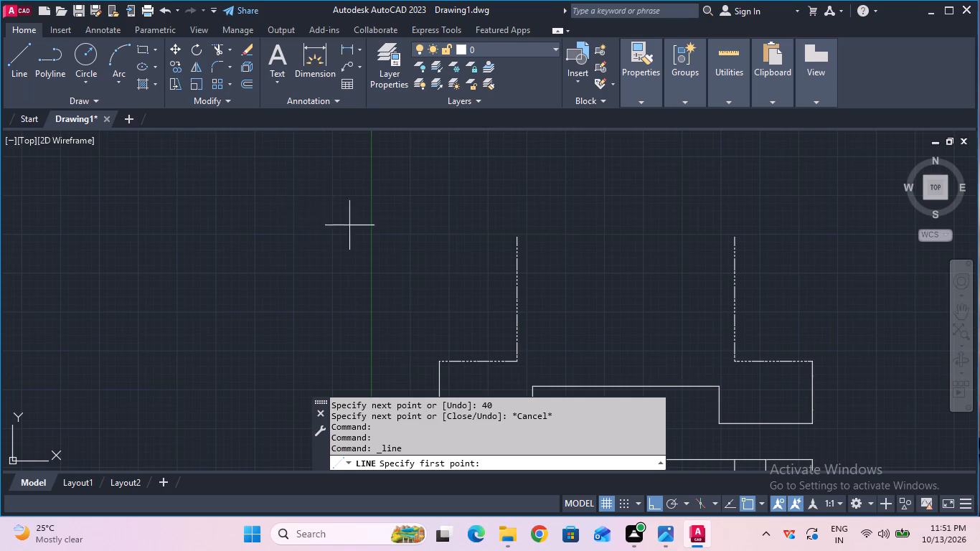
{"action": "left_click", "coordinate": [513, 239]}
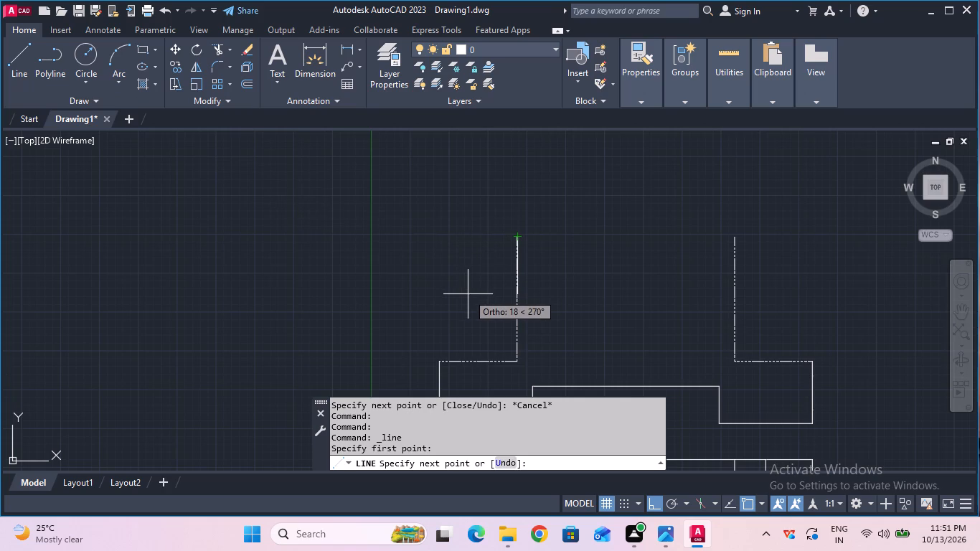
{"action": "key", "text": "F8"}
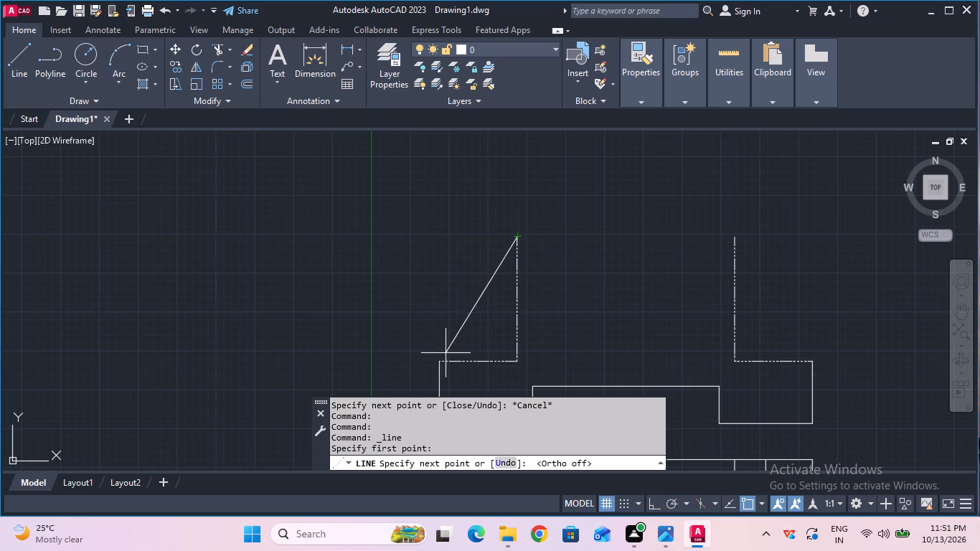
{"action": "left_click", "coordinate": [440, 359]}
{"action": "key", "text": "Escape"}
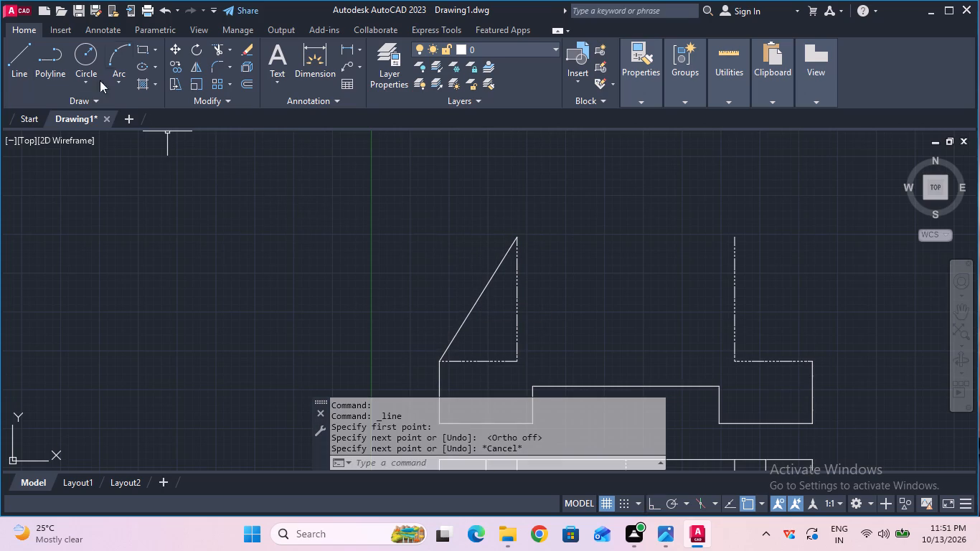
Draw a sloped polyline from the right 40 mm line's top end down to the top of the profile's right side.
{"action": "left_click", "coordinate": [28, 54]}
{"action": "left_click_drag", "start_coordinate": [34, 57], "coordinate": [44, 63]}
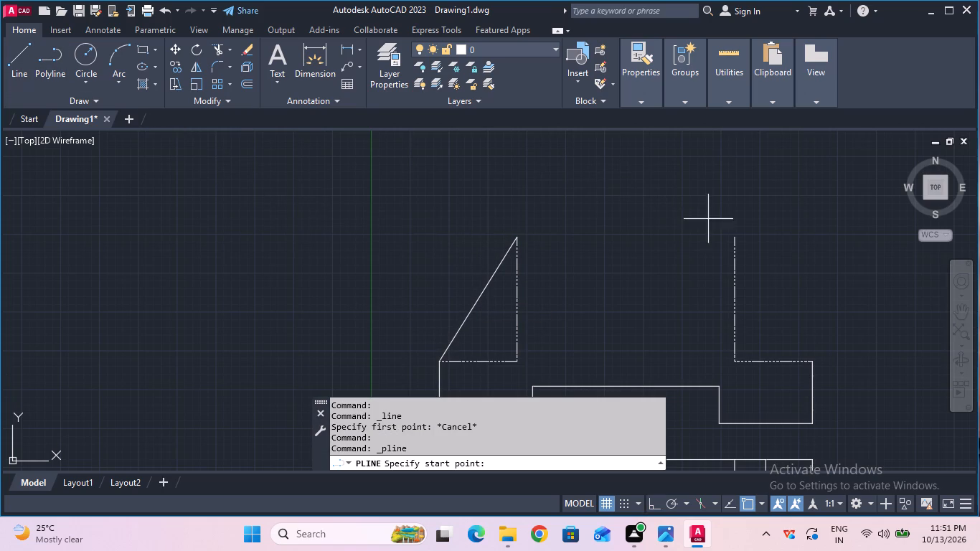
{"action": "left_click", "coordinate": [736, 237]}
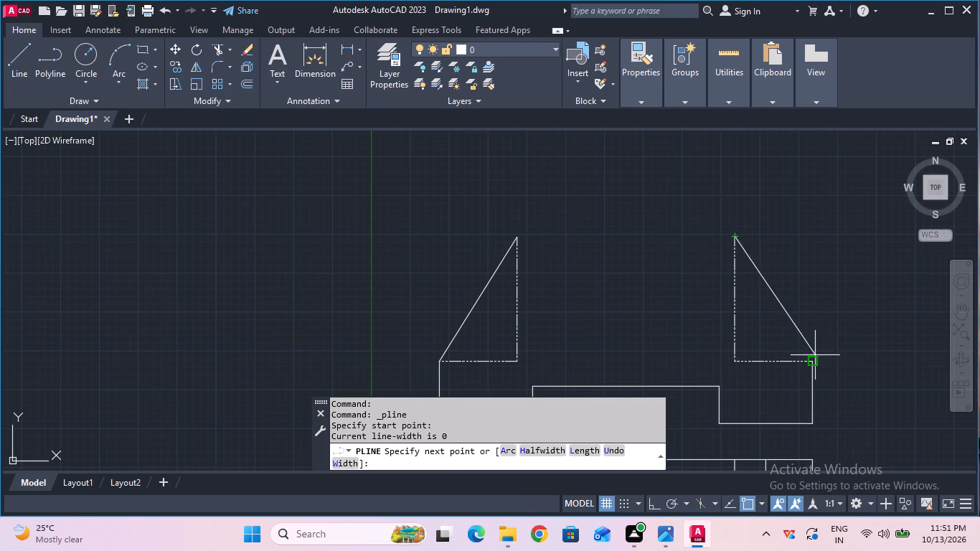
{"action": "left_click", "coordinate": [815, 363]}
{"action": "key", "text": "Escape"}
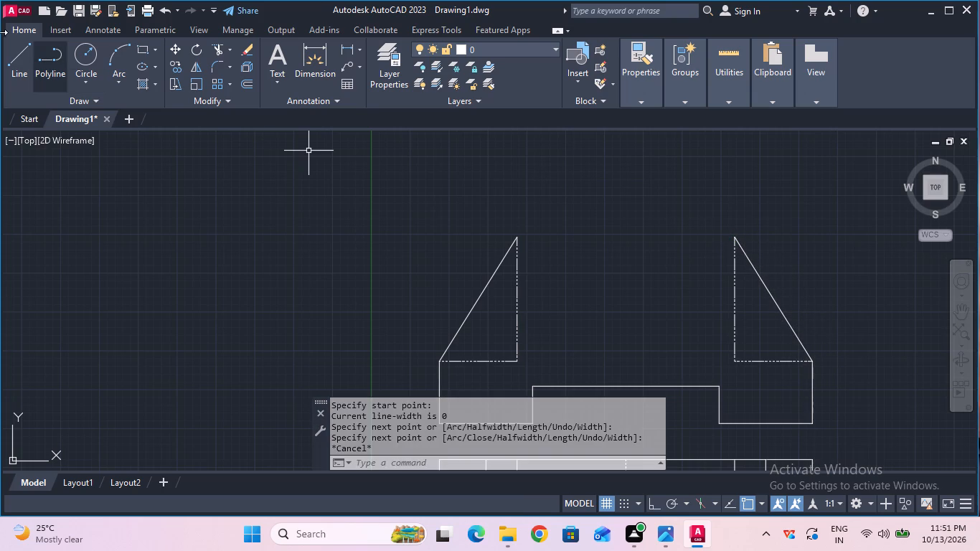
Draw a horizontal line joining the top ends of the two 40 mm vertical lines.
{"action": "left_click", "coordinate": [16, 58]}
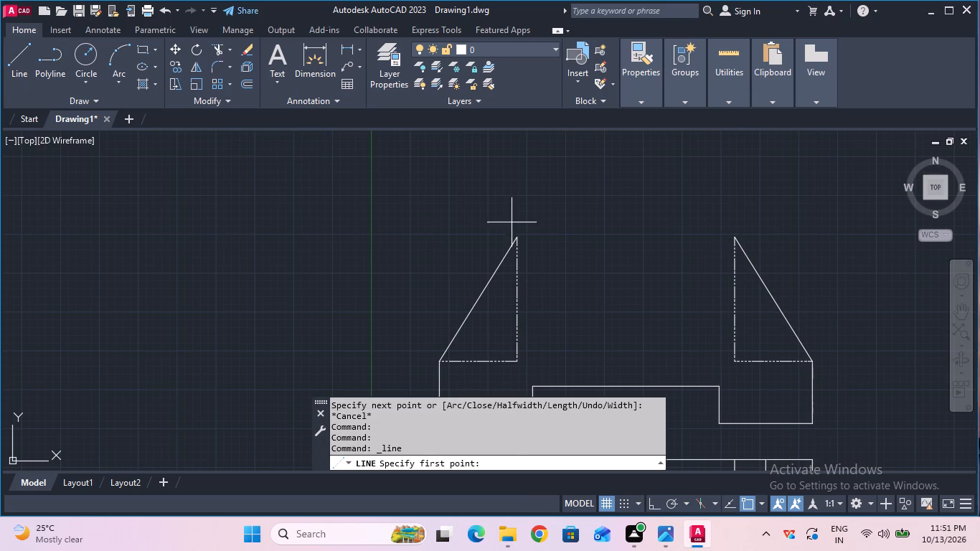
{"action": "left_click", "coordinate": [515, 231]}
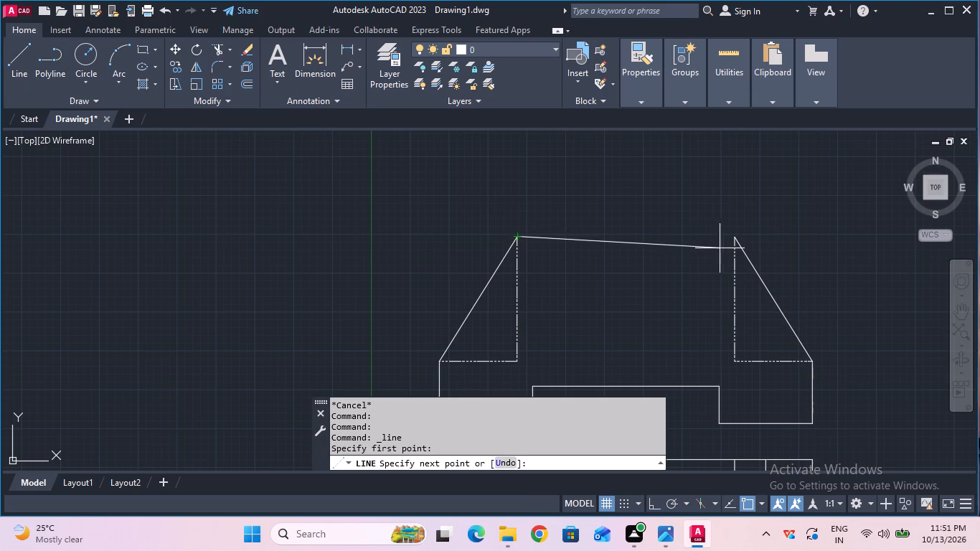
{"action": "key", "text": "F8"}
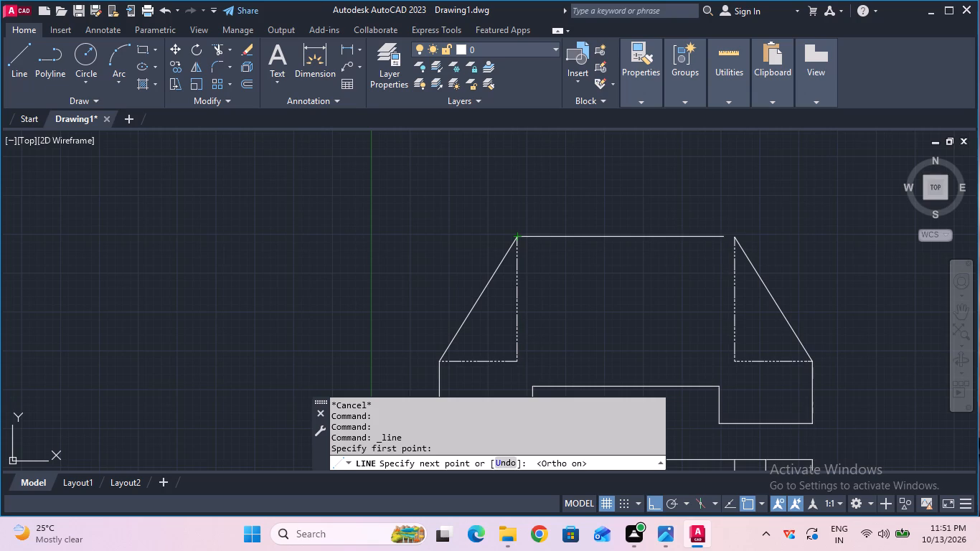
{"action": "left_click", "coordinate": [734, 237]}
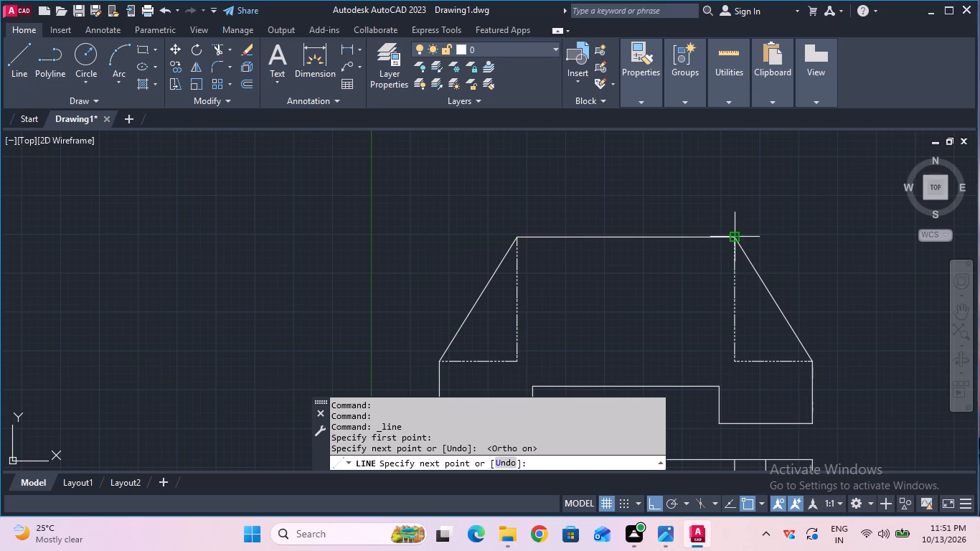
{"action": "key", "text": "Escape"}
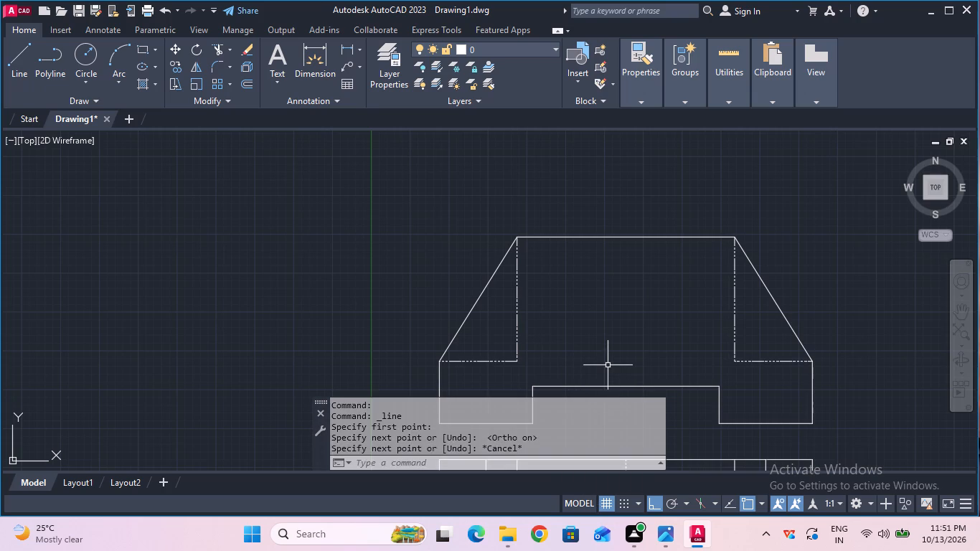
Create a vertical centerline midway between the two 40 mm vertical lines of the upper view.
{"action": "scroll", "coordinate": [614, 333], "scroll_direction": "down", "scroll_amount": 1}
{"action": "middle_click_drag", "start_coordinate": [638, 320], "coordinate": [632, 260]}
{"action": "type", "text": "cl"}
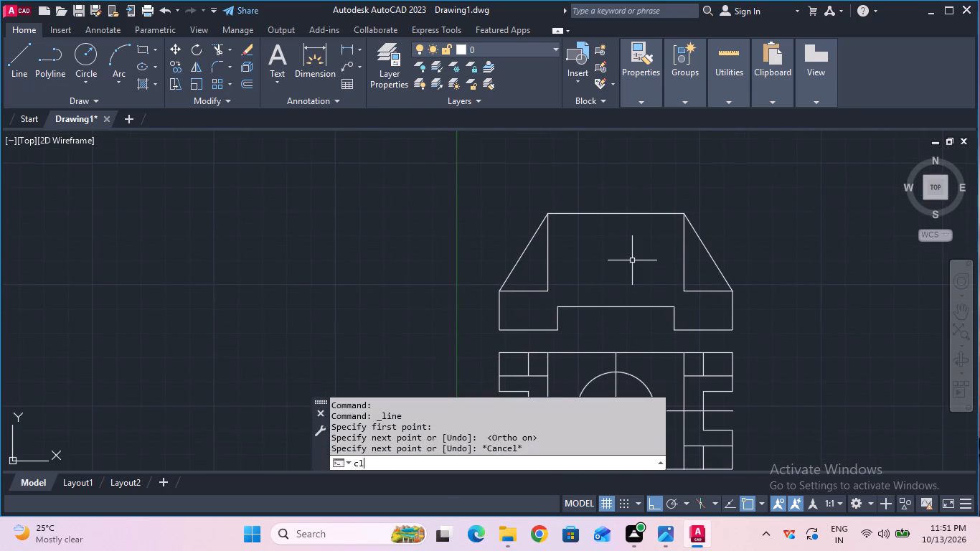
{"action": "key", "text": "Return"}
{"action": "left_click", "coordinate": [548, 268]}
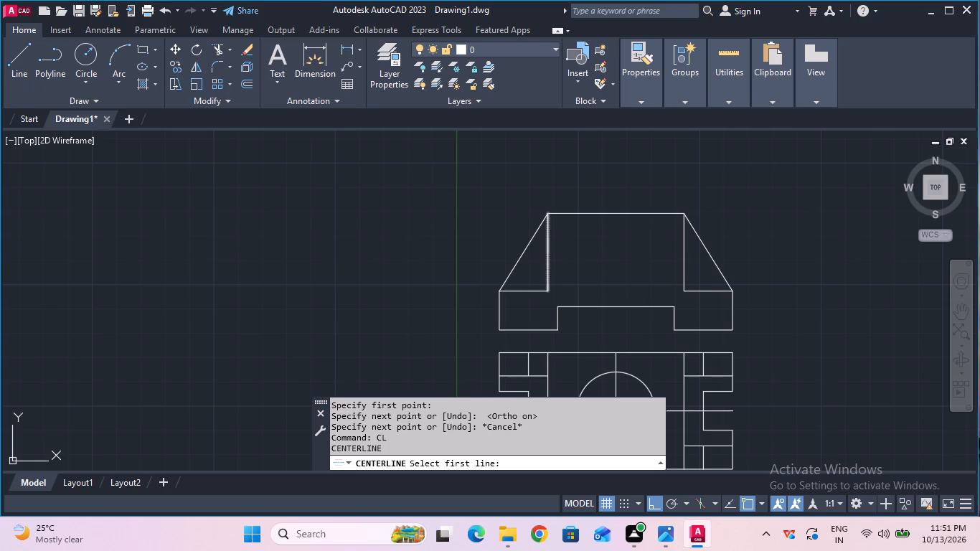
{"action": "left_click", "coordinate": [685, 260]}
{"action": "key", "text": "Escape"}
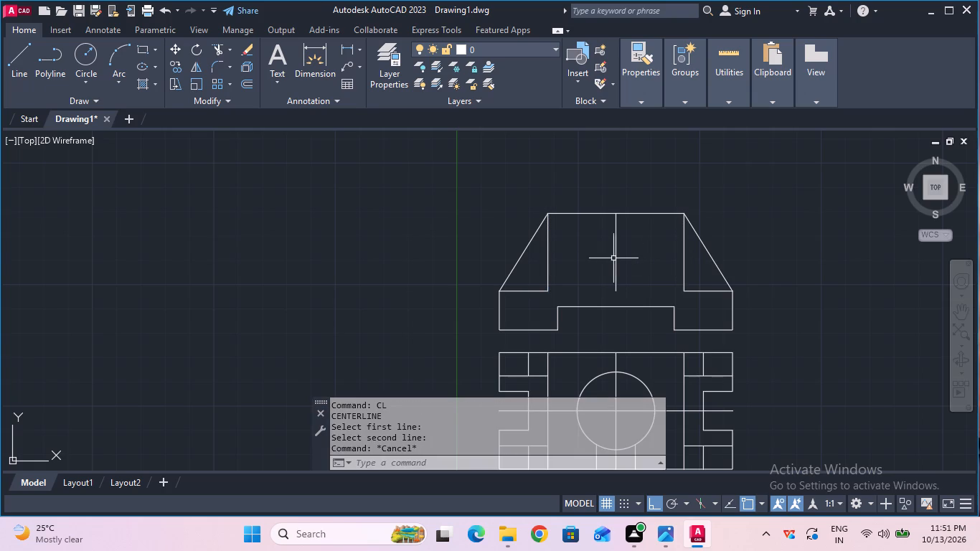
Explode the upper view's new vertical centerline.
{"action": "left_click", "coordinate": [616, 257]}
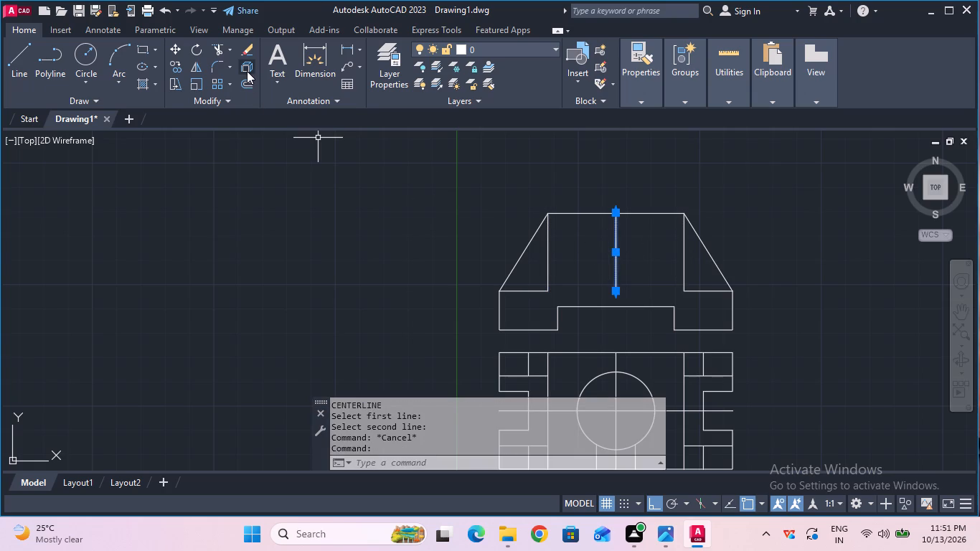
{"action": "left_click", "coordinate": [247, 71]}
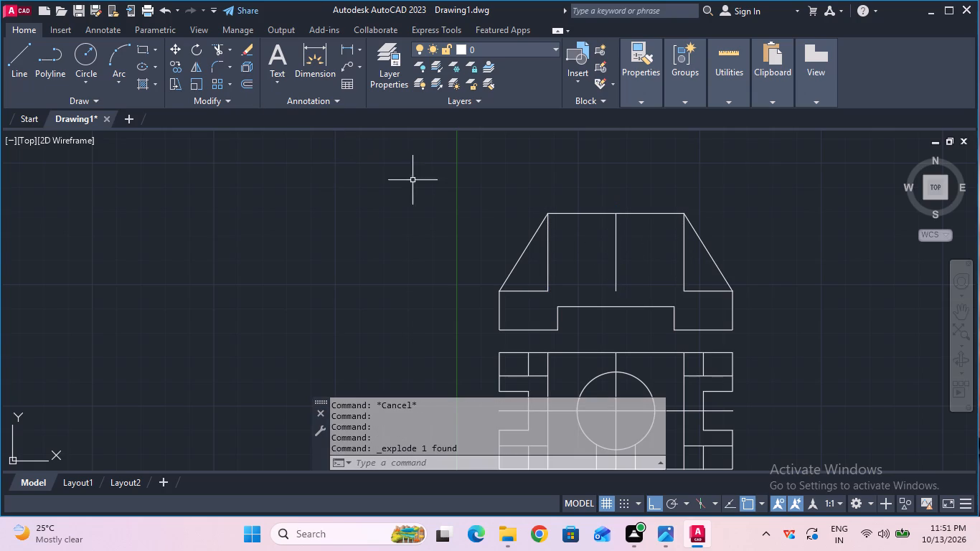
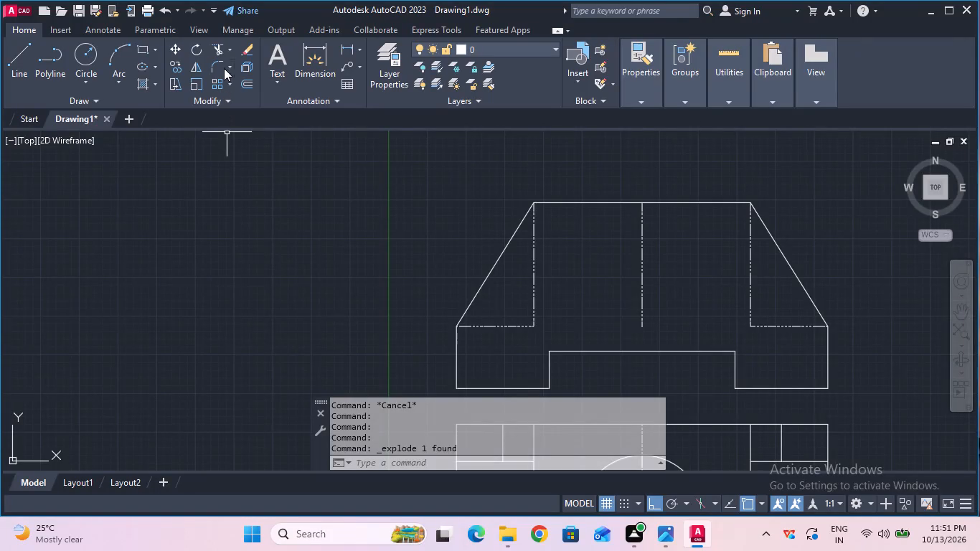
Extend the upper view's vertical centerline down to the top edge of the bottom recess.
{"action": "left_click", "coordinate": [227, 47]}
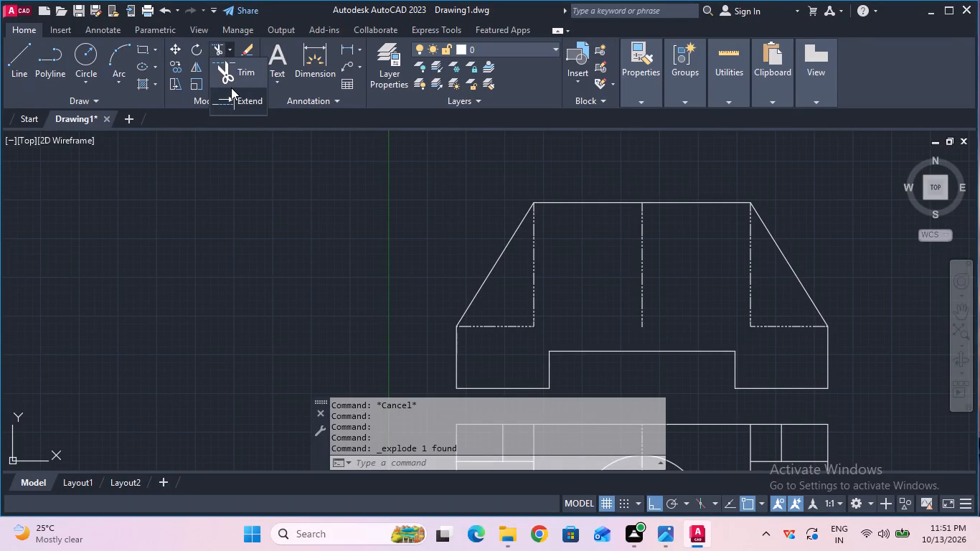
{"action": "left_click", "coordinate": [233, 94]}
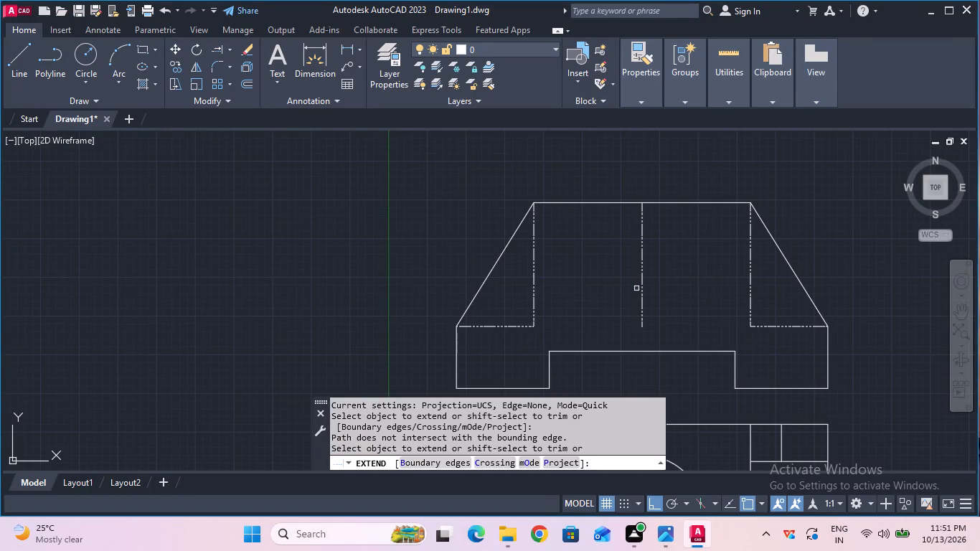
{"action": "left_click", "coordinate": [641, 288]}
{"action": "key", "text": "Escape"}
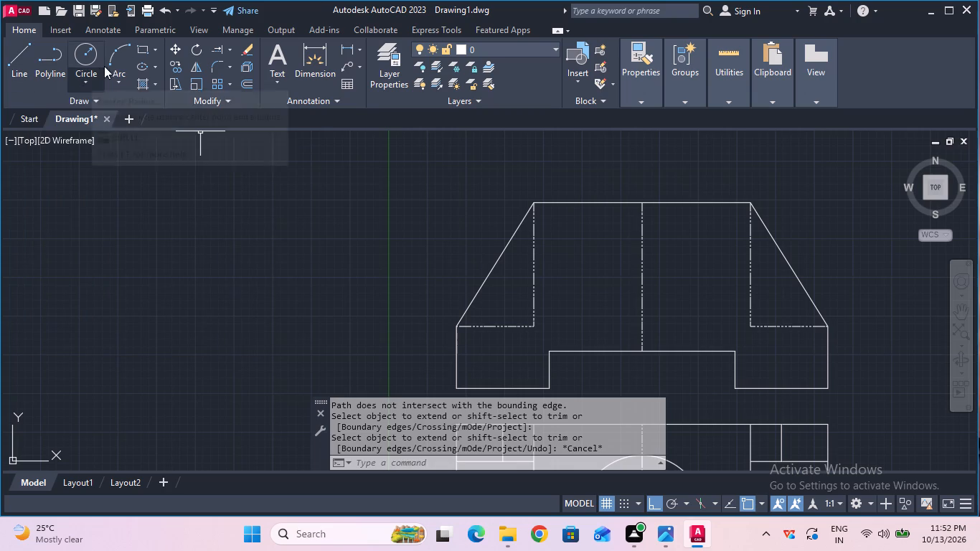
Offset the upper view's top edge 15 mm downward.
{"action": "left_click", "coordinate": [241, 84]}
{"action": "left_click", "coordinate": [640, 202]}
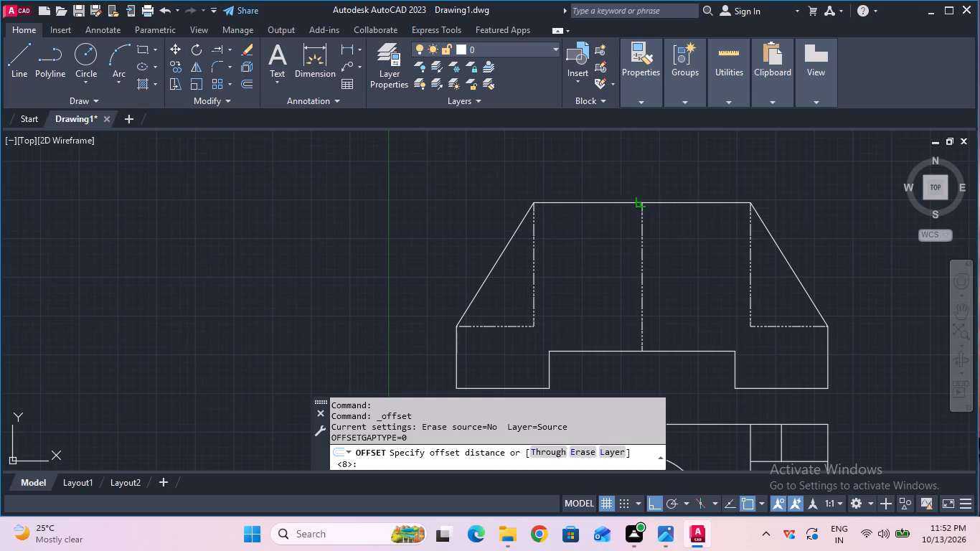
{"action": "type", "text": "15"}
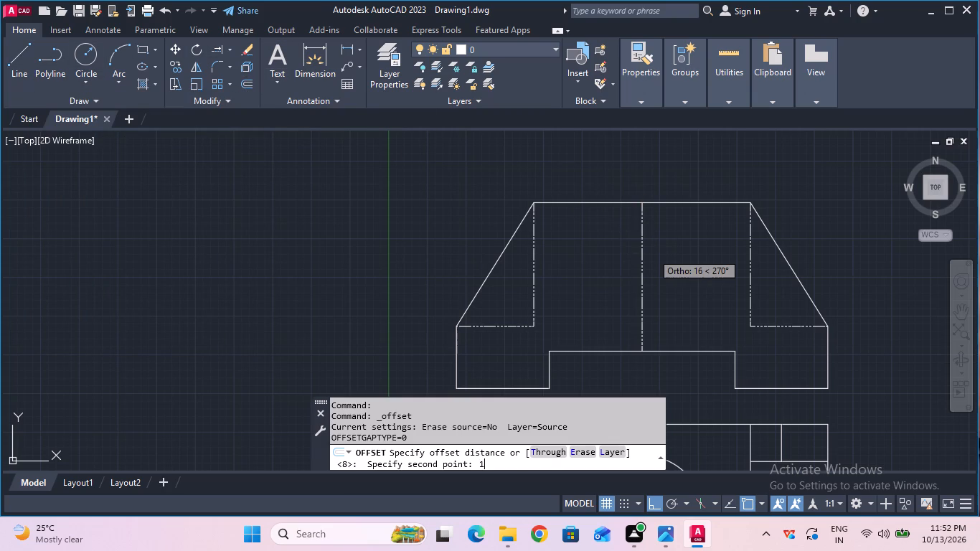
{"action": "key", "text": "Return"}
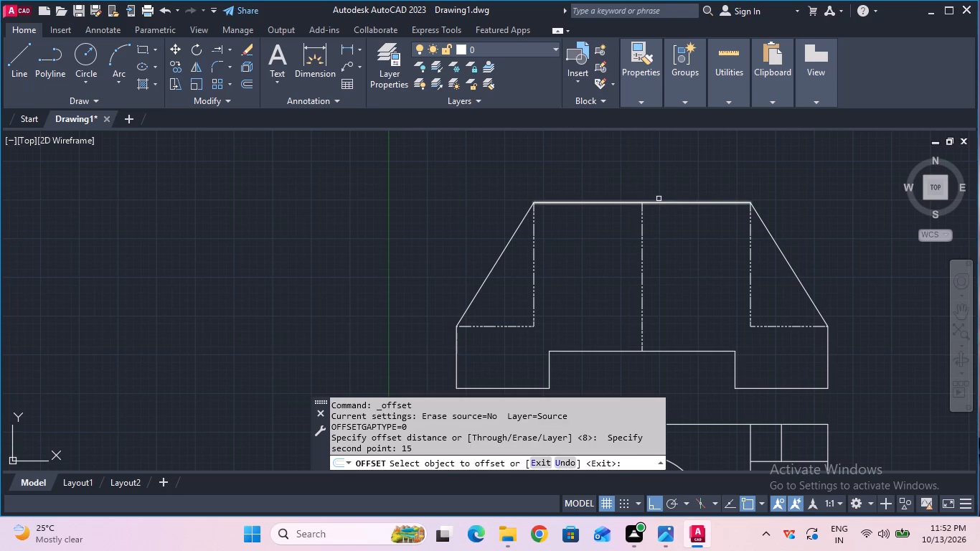
{"action": "left_click", "coordinate": [659, 205]}
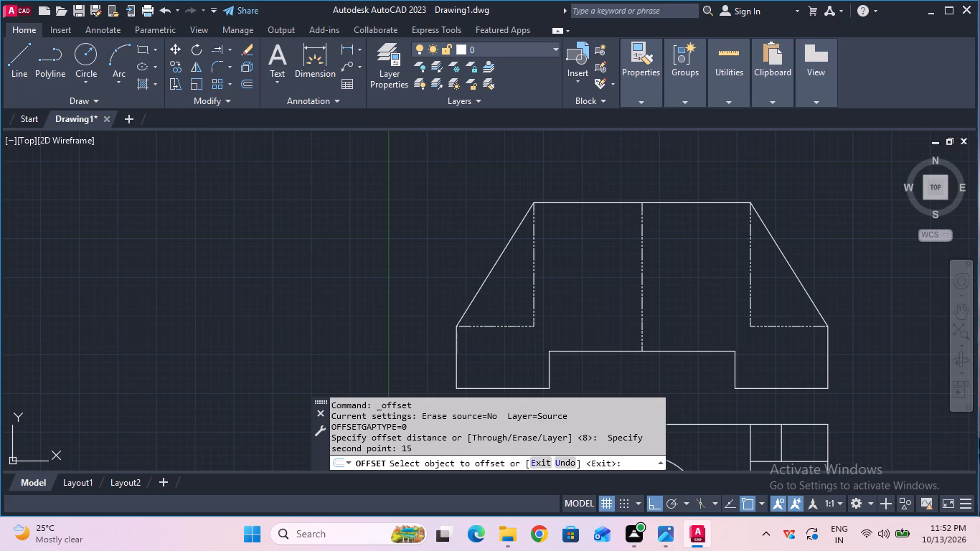
{"action": "left_click", "coordinate": [659, 203]}
{"action": "left_click", "coordinate": [658, 215]}
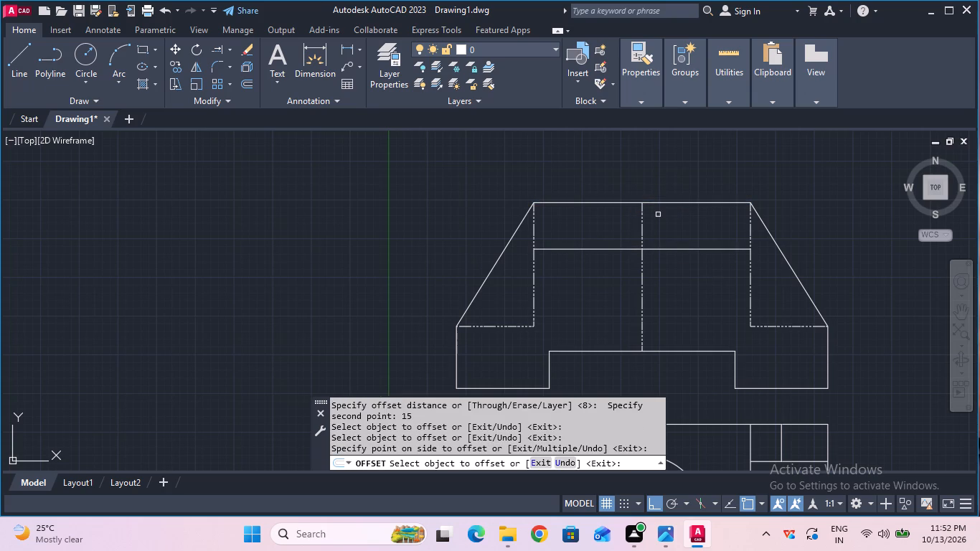
{"action": "key", "text": "Escape"}
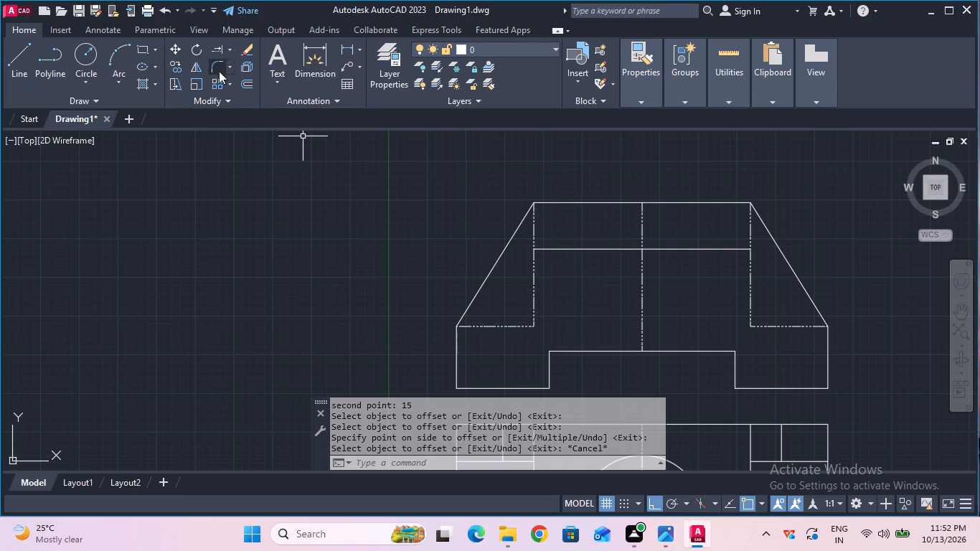
Offset the upper view's vertical centerline 10 mm to both sides.
{"action": "left_click", "coordinate": [245, 83]}
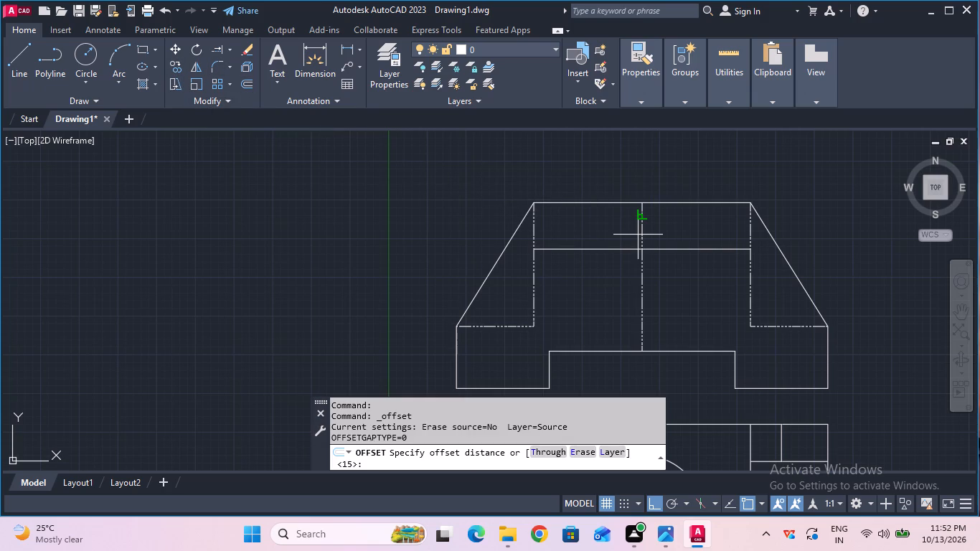
{"action": "left_click", "coordinate": [639, 232]}
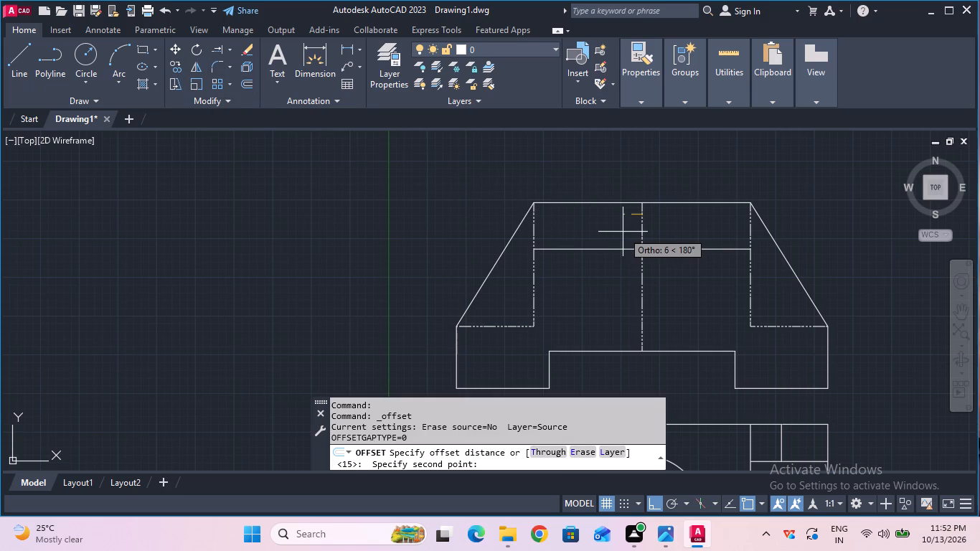
{"action": "key", "text": "1"}
{"action": "key", "text": "0"}
{"action": "key", "text": "Return"}
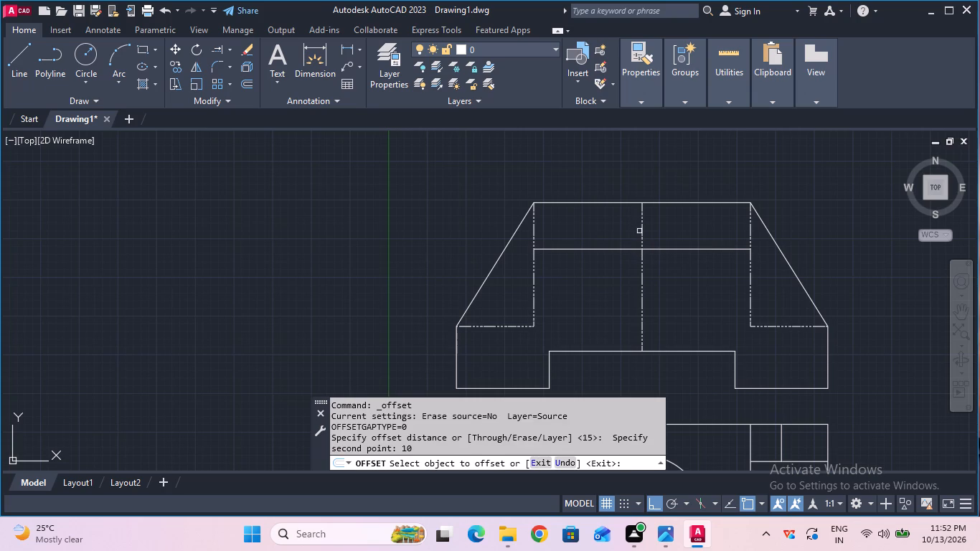
{"action": "left_click", "coordinate": [641, 231]}
{"action": "left_click", "coordinate": [635, 232]}
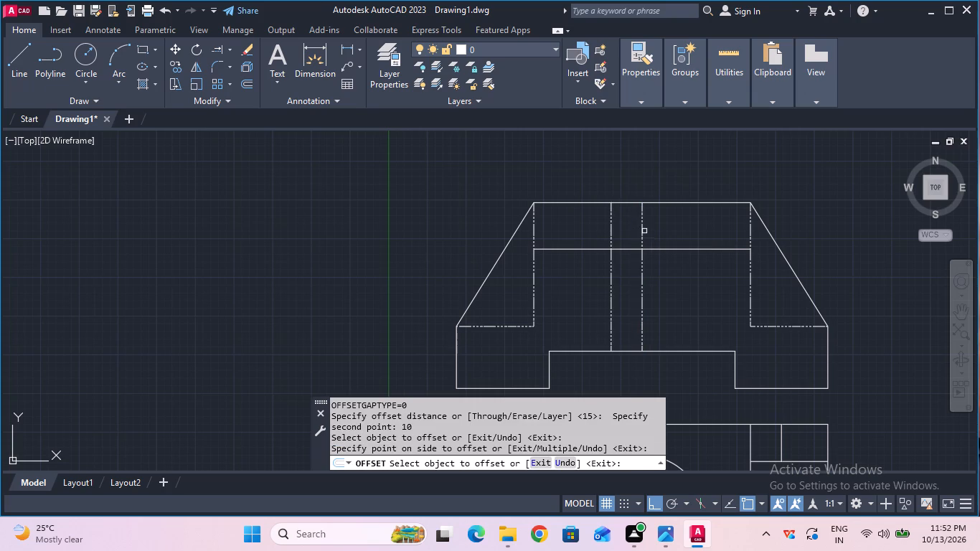
{"action": "left_click", "coordinate": [644, 232]}
{"action": "left_click", "coordinate": [677, 233]}
{"action": "key", "text": "Escape"}
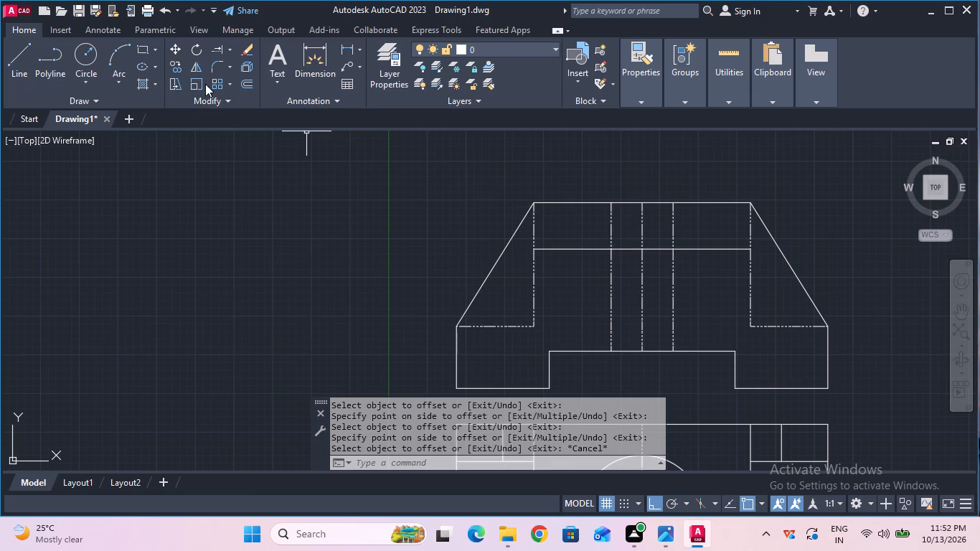
Trim the offset horizontal line and the two offset vertical lines to a 20 by 15 mm rectangle below the upper view's top edge.
{"action": "left_click", "coordinate": [227, 51]}
{"action": "left_click", "coordinate": [250, 76]}
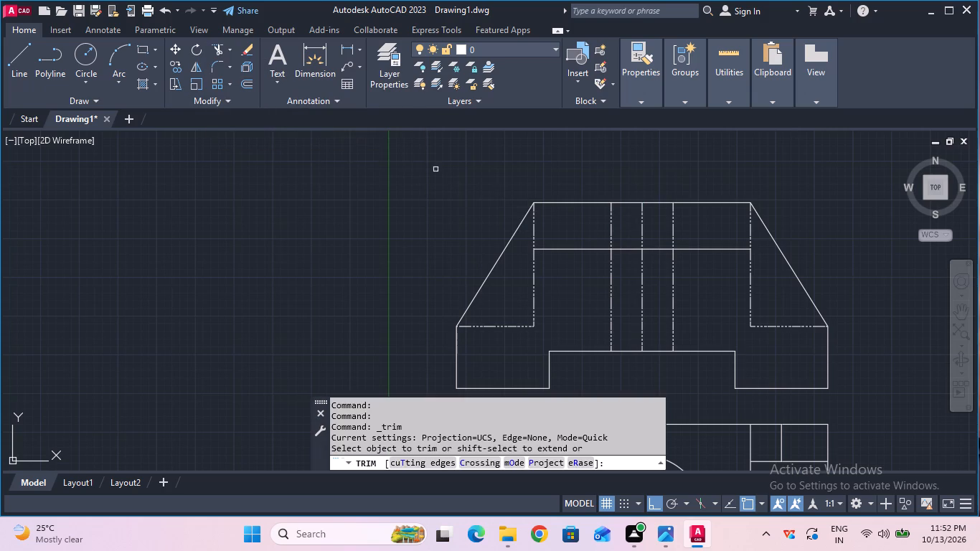
{"action": "left_click", "coordinate": [567, 249]}
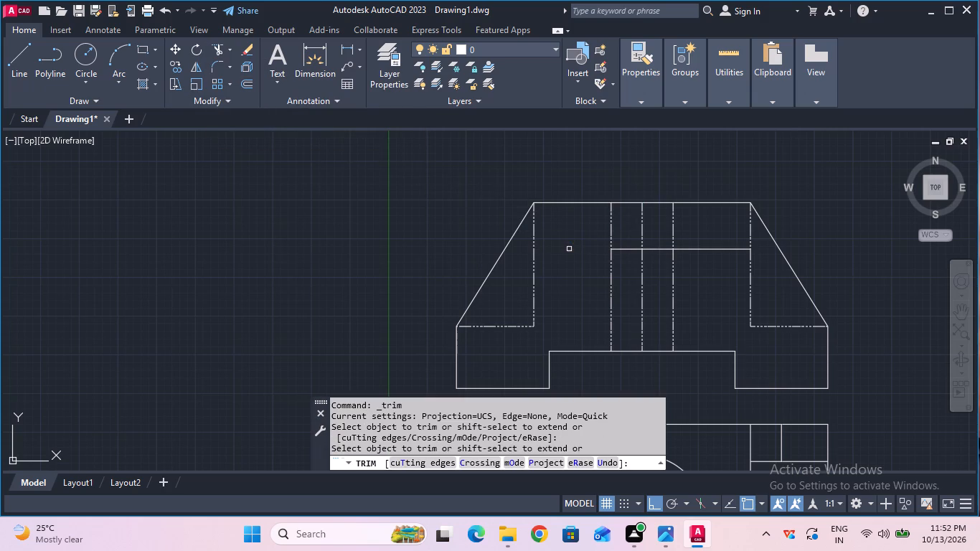
{"action": "left_click", "coordinate": [697, 252]}
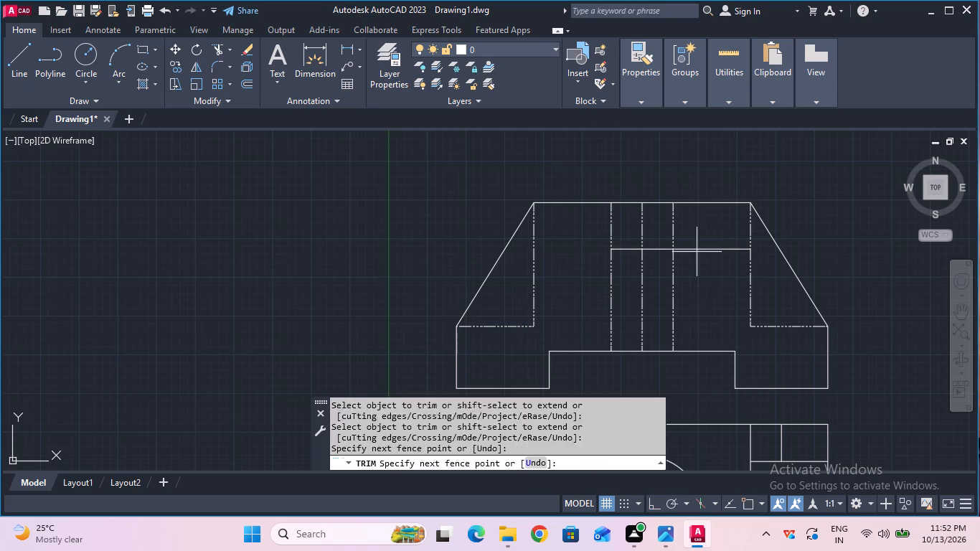
{"action": "left_click", "coordinate": [697, 247]}
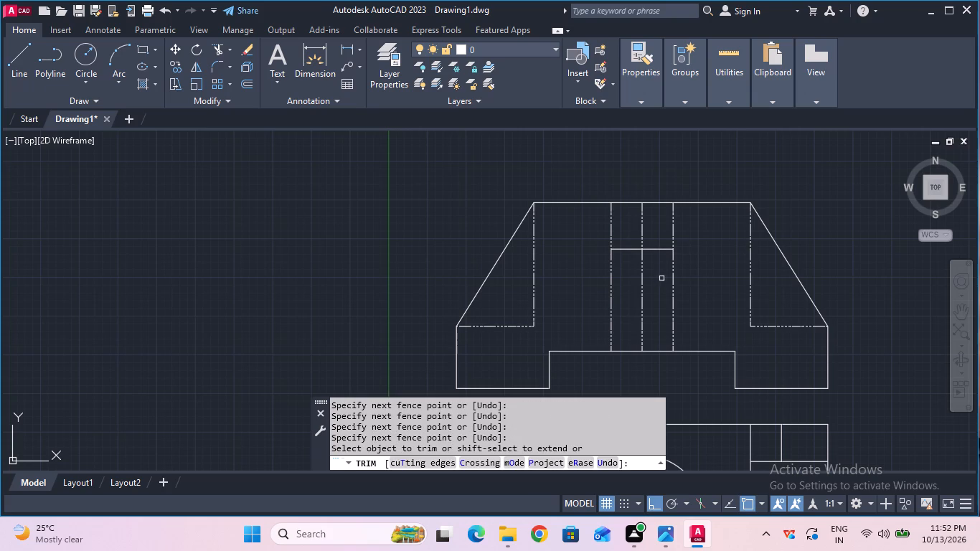
{"action": "left_click", "coordinate": [671, 277]}
{"action": "left_click", "coordinate": [678, 275]}
{"action": "left_click_drag", "start_coordinate": [621, 293], "coordinate": [605, 297]}
{"action": "left_click_drag", "start_coordinate": [605, 297], "coordinate": [596, 297]}
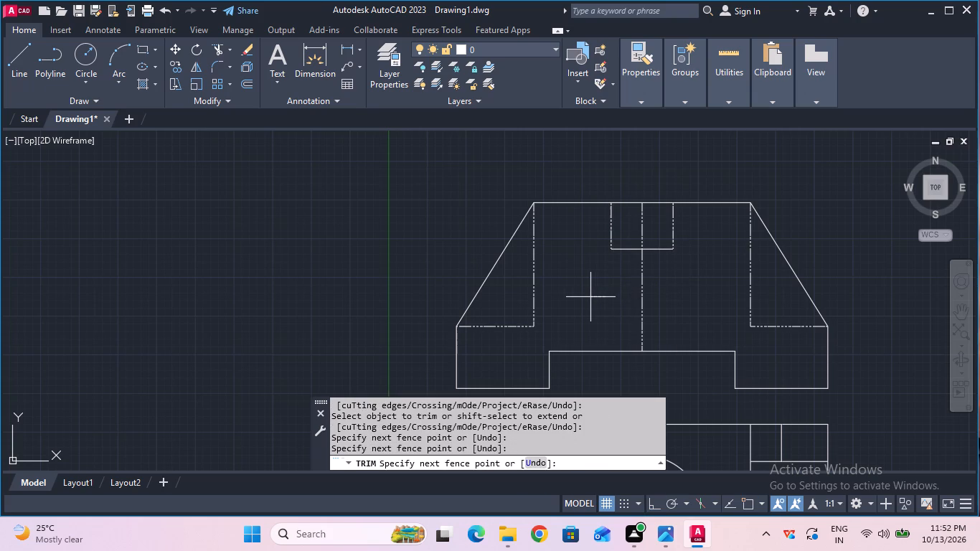
{"action": "key", "text": "Escape"}
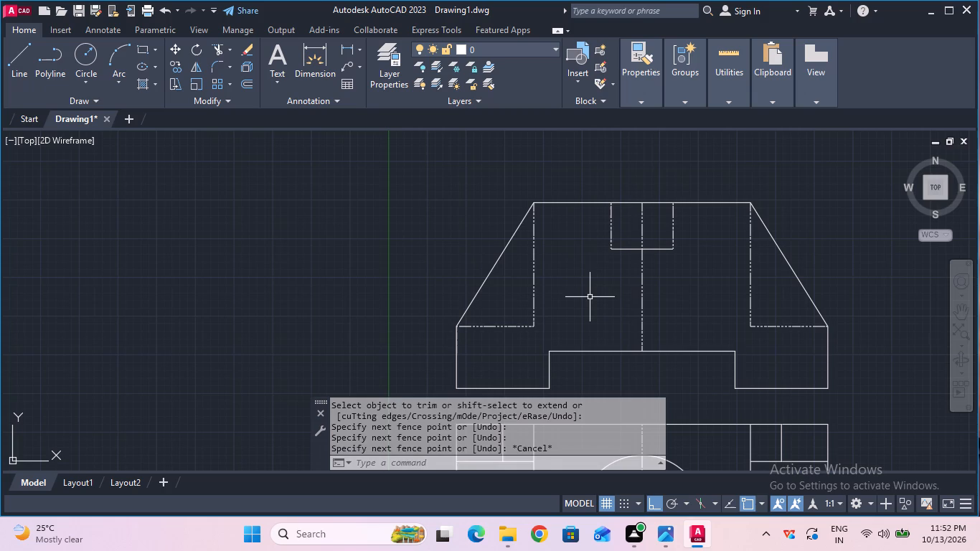
Change the linetype of the small rectangle's two vertical sides to ByLayer.
{"action": "left_click", "coordinate": [611, 242]}
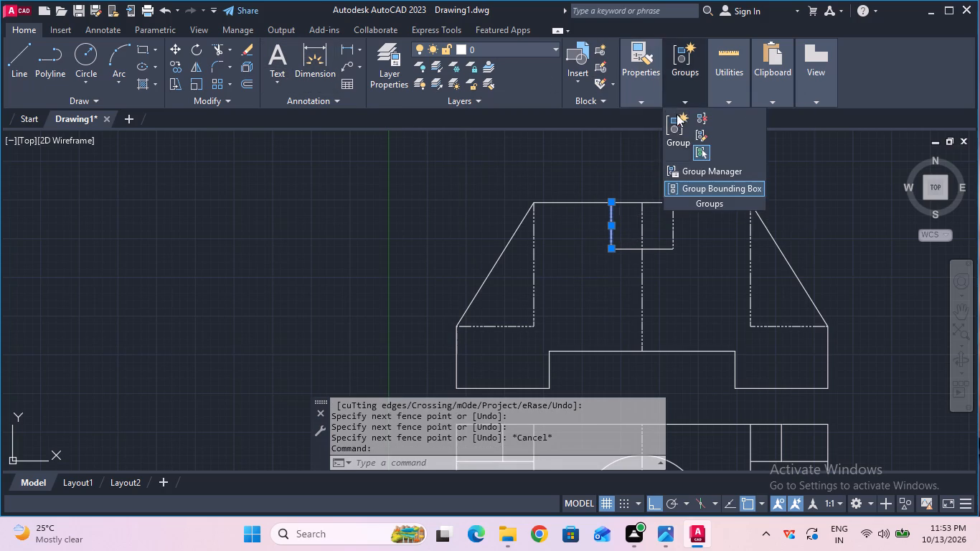
{"action": "left_click", "coordinate": [684, 146]}
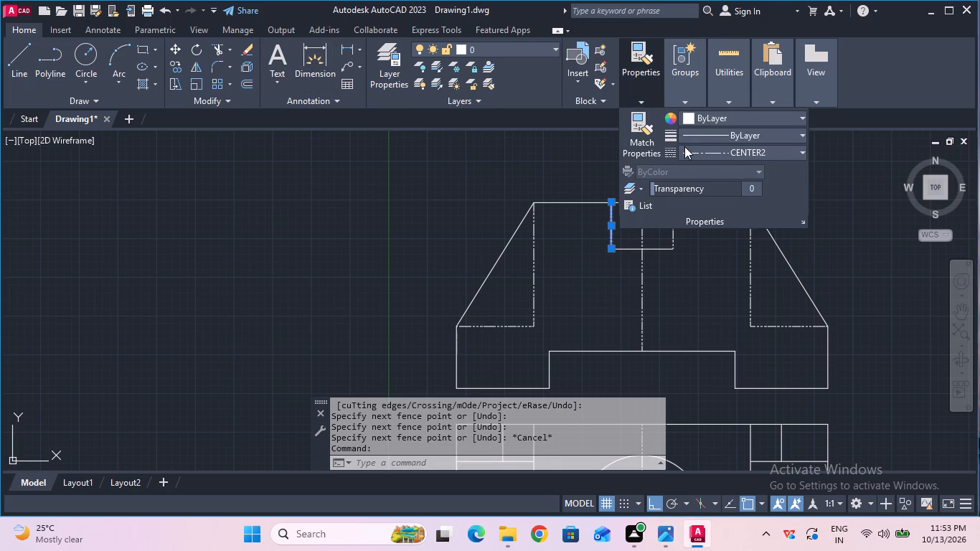
{"action": "left_click", "coordinate": [692, 163]}
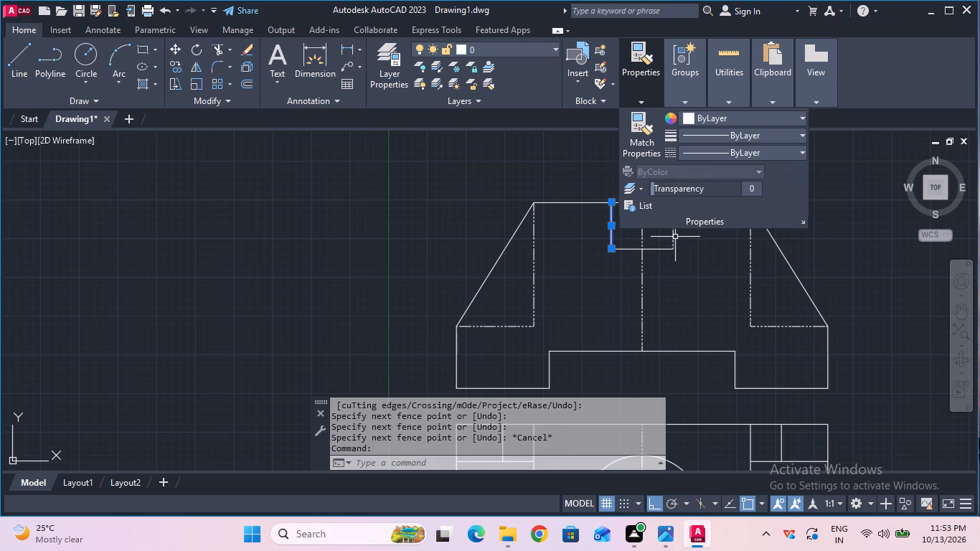
{"action": "left_click", "coordinate": [672, 240]}
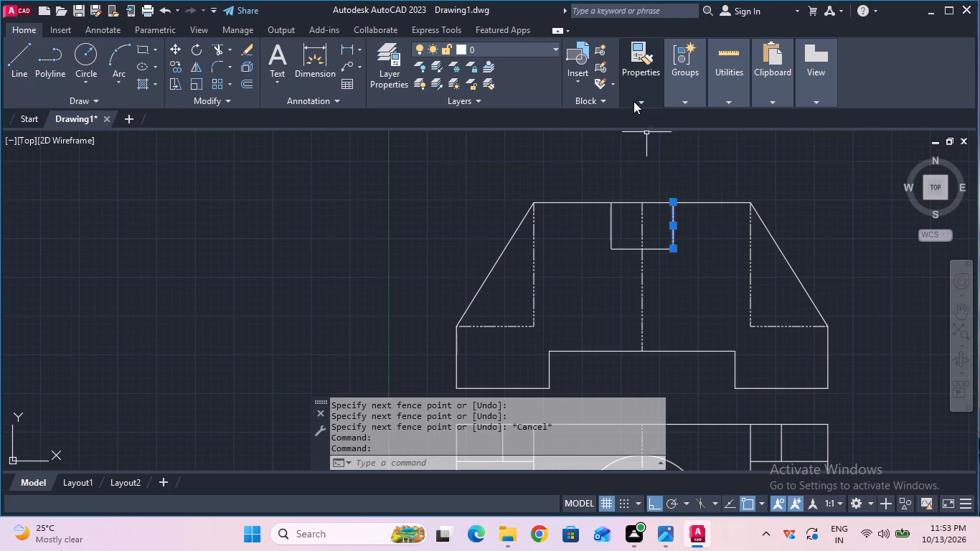
{"action": "left_click", "coordinate": [684, 146]}
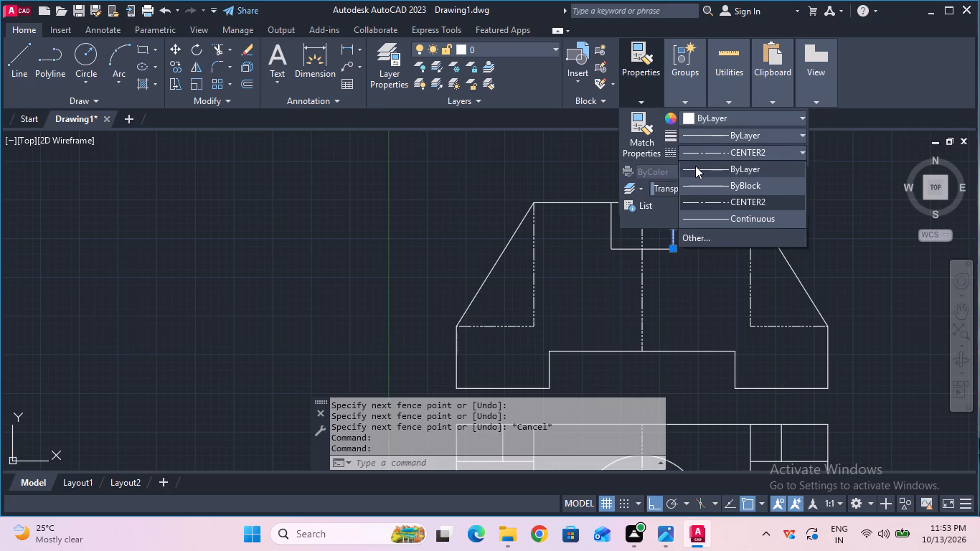
{"action": "left_click", "coordinate": [695, 166]}
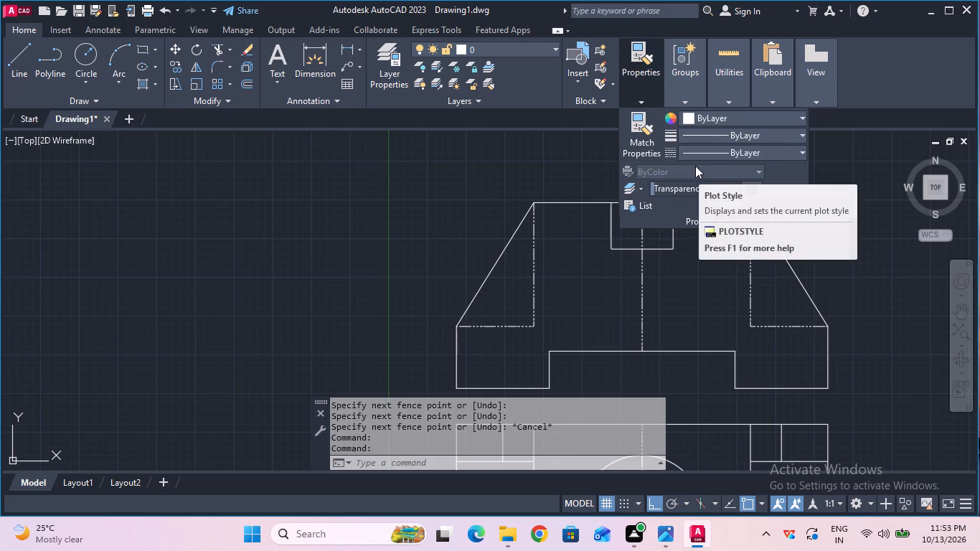
{"action": "key", "text": "Escape"}
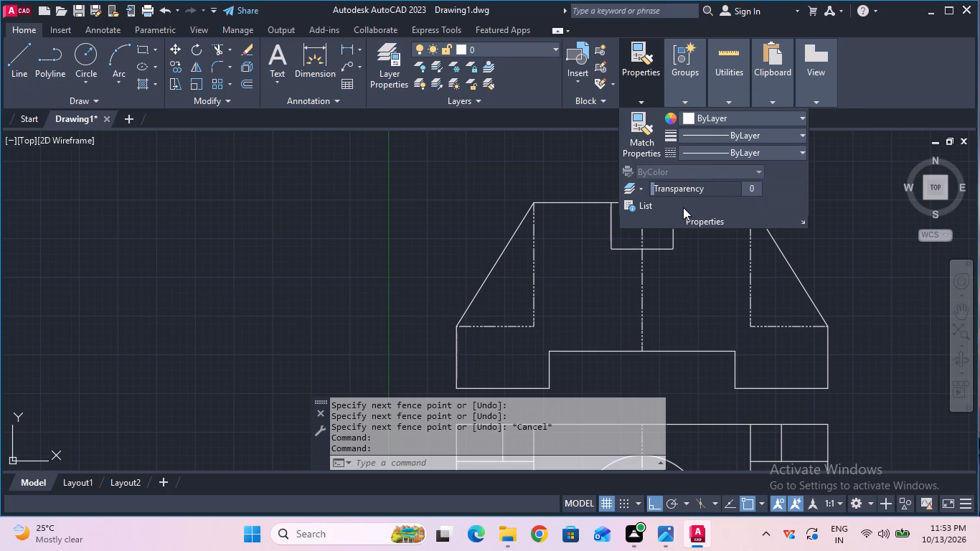
{"action": "key", "text": "Escape"}
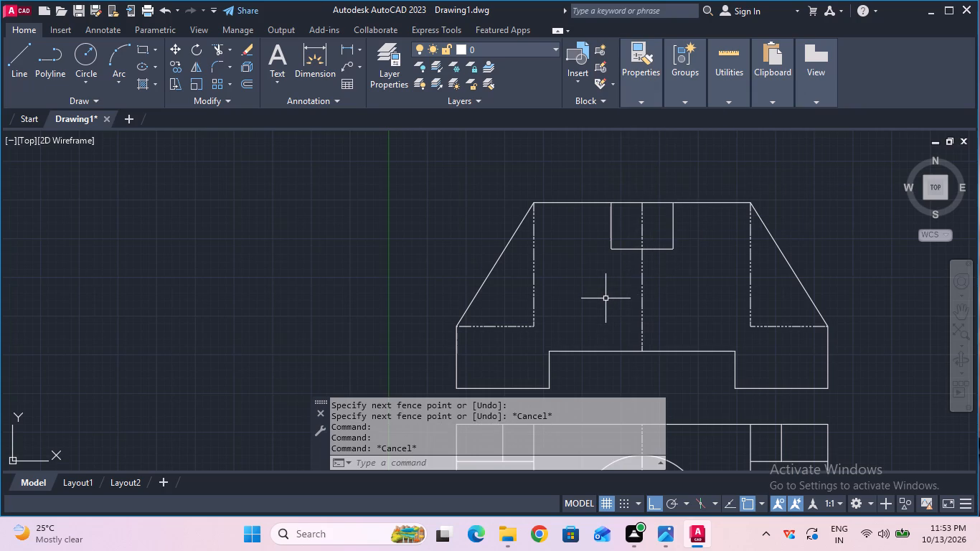
Draw a vertical CENTER2 line from the top of the lower view's short left inner line up to the upper view's left horizontal centerline.
{"action": "middle_click_drag", "start_coordinate": [605, 298], "coordinate": [608, 173]}
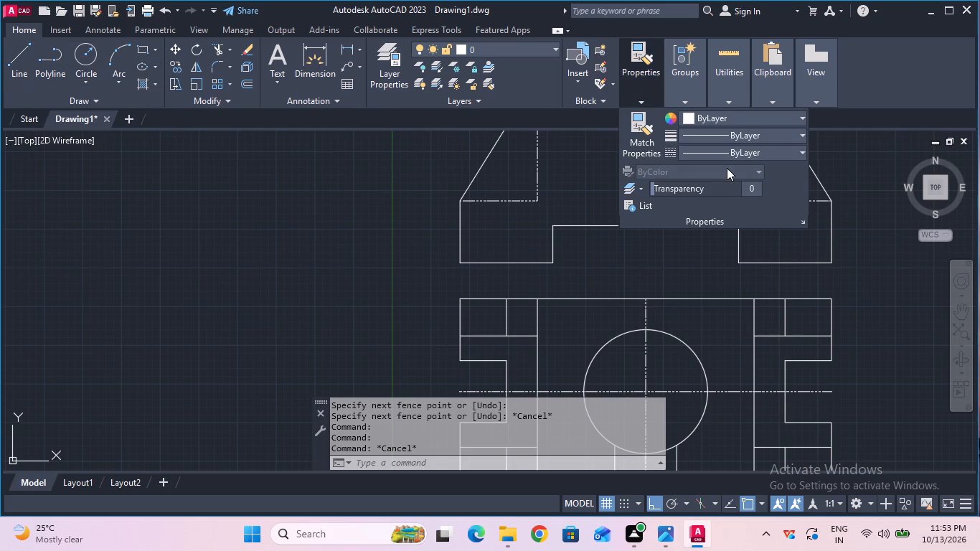
{"action": "left_click", "coordinate": [729, 152]}
{"action": "left_click", "coordinate": [751, 201]}
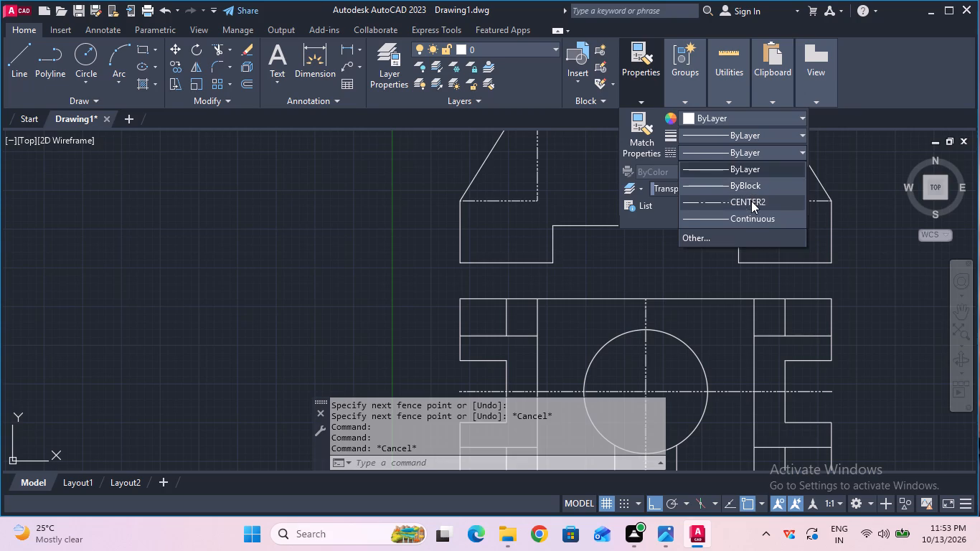
{"action": "left_click", "coordinate": [19, 67]}
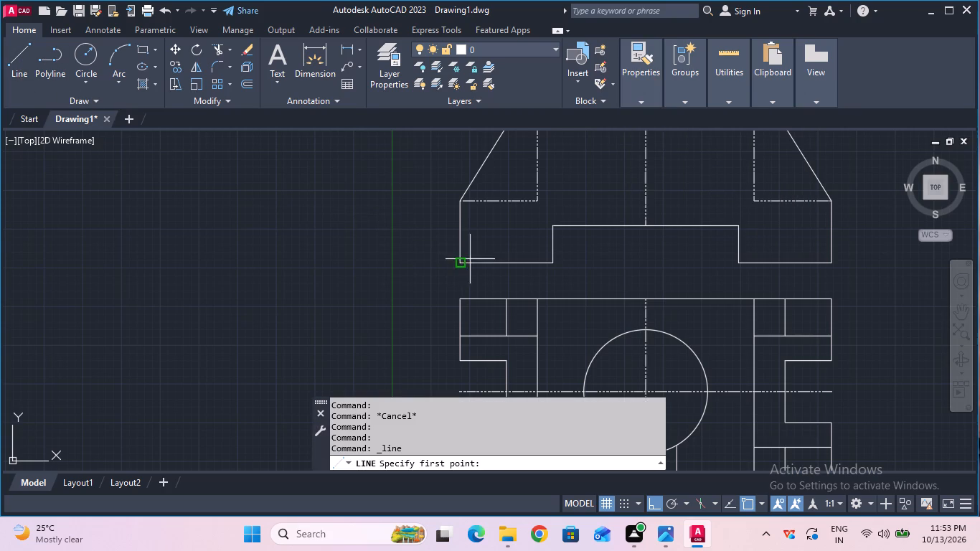
{"action": "left_click_drag", "start_coordinate": [507, 296], "coordinate": [510, 281]}
{"action": "left_click", "coordinate": [509, 201]}
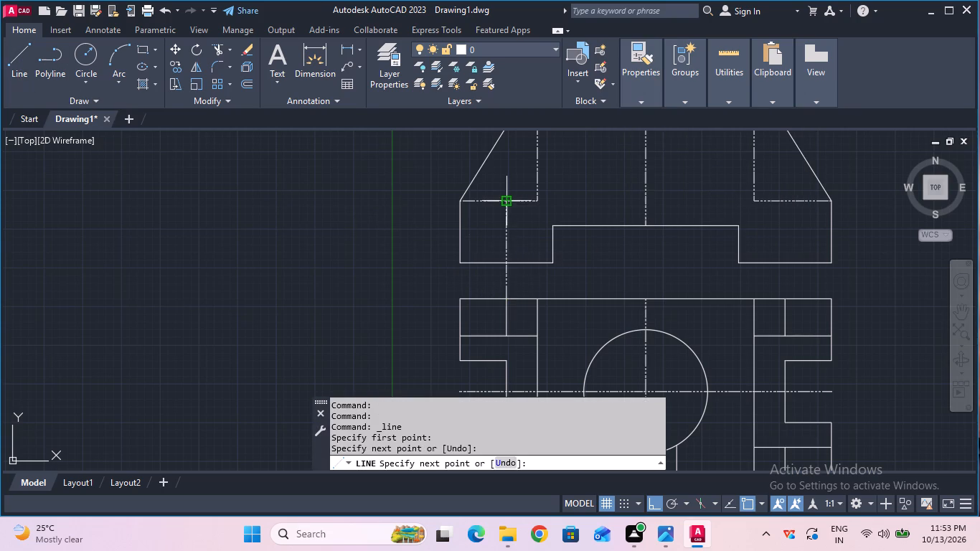
{"action": "key", "text": "Escape"}
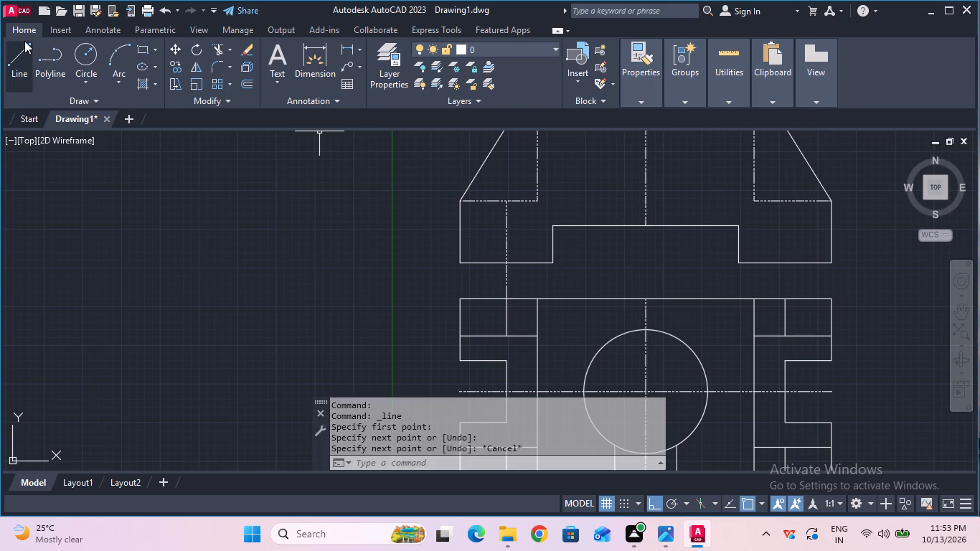
Draw a vertical line from the top of the lower view's short right inner line up to the upper view's right horizontal centerline.
{"action": "left_click", "coordinate": [14, 55]}
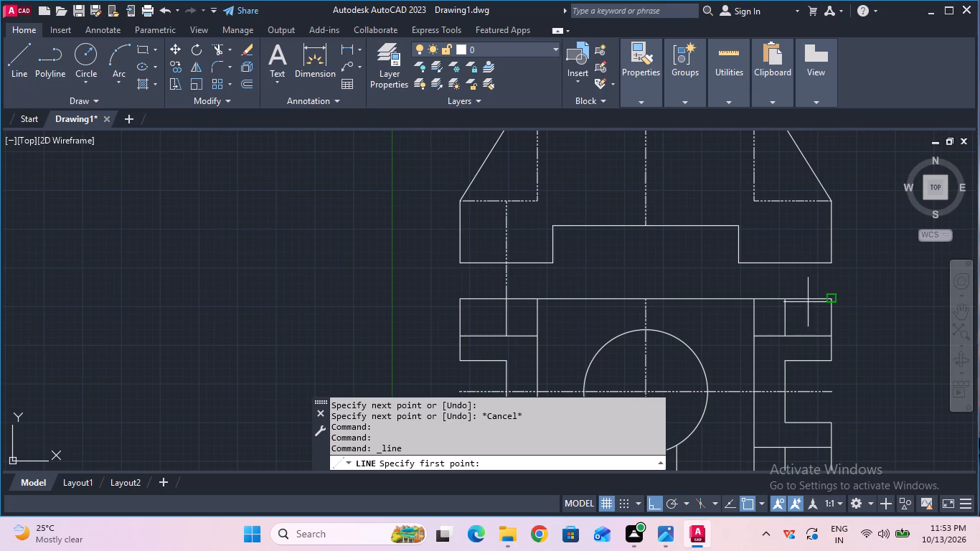
{"action": "left_click", "coordinate": [786, 302]}
{"action": "left_click", "coordinate": [777, 202]}
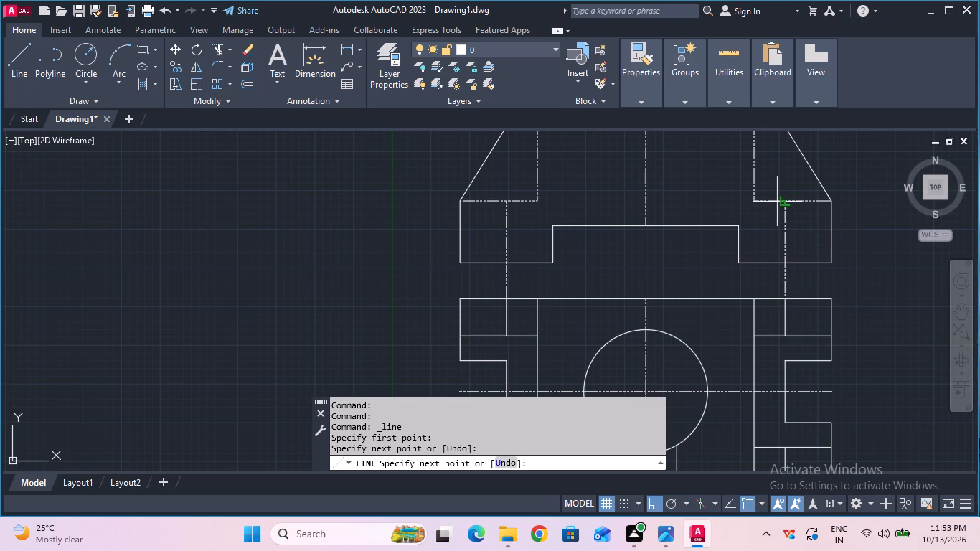
{"action": "key", "text": "Escape"}
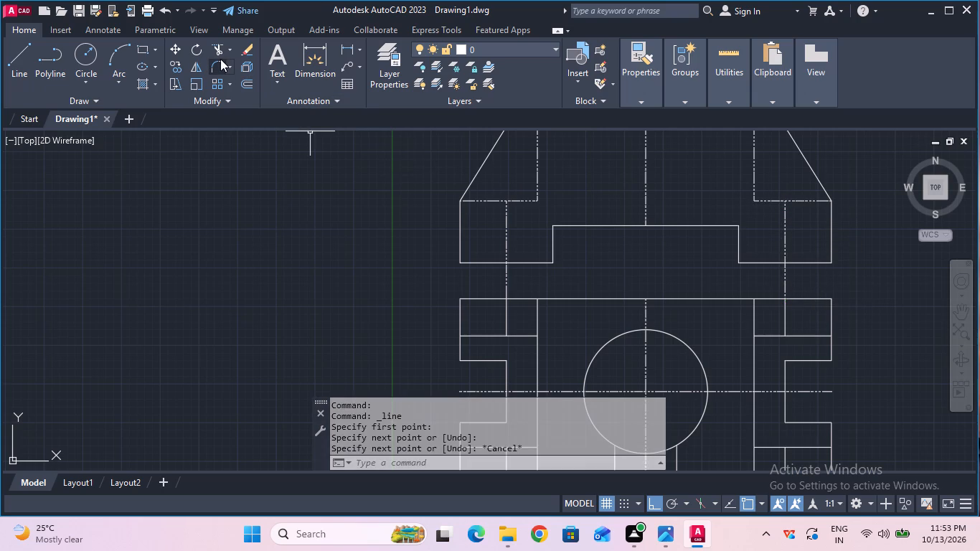
Trim away the two outer projected lines between the views and the short inner verticals in the lower view's top corners.
{"action": "left_click", "coordinate": [220, 53]}
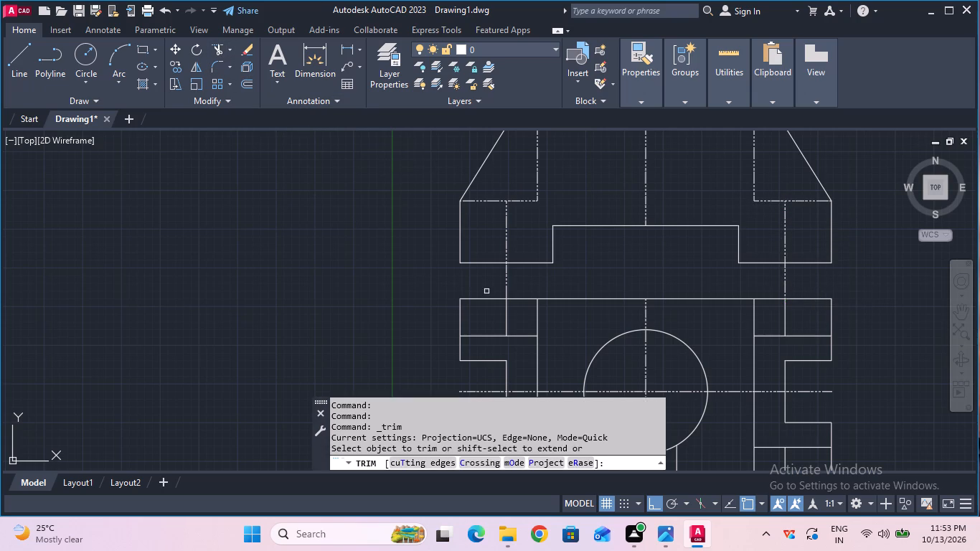
{"action": "left_click_drag", "start_coordinate": [486, 291], "coordinate": [515, 289]}
{"action": "left_click_drag", "start_coordinate": [519, 309], "coordinate": [505, 318]}
{"action": "left_click", "coordinate": [501, 319]}
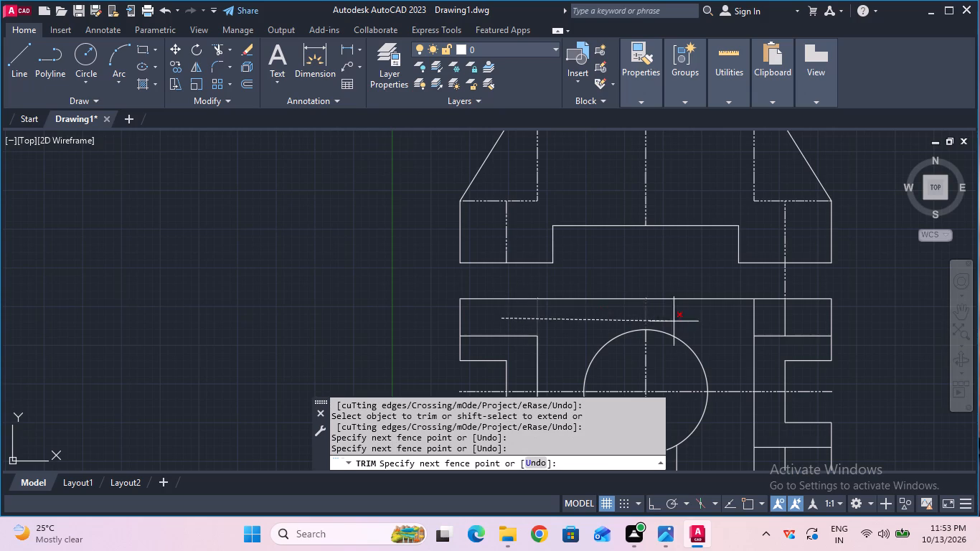
{"action": "key", "text": "Escape"}
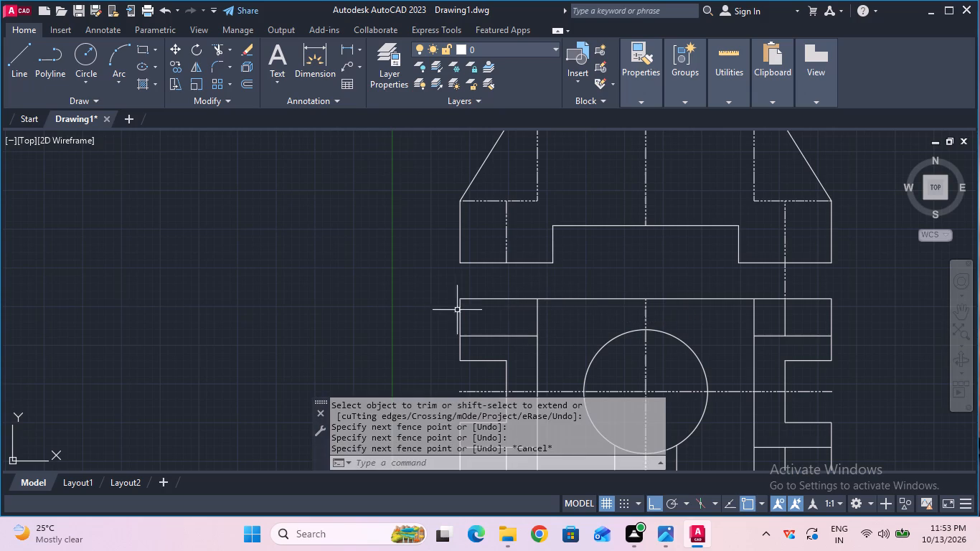
{"action": "left_click", "coordinate": [215, 49]}
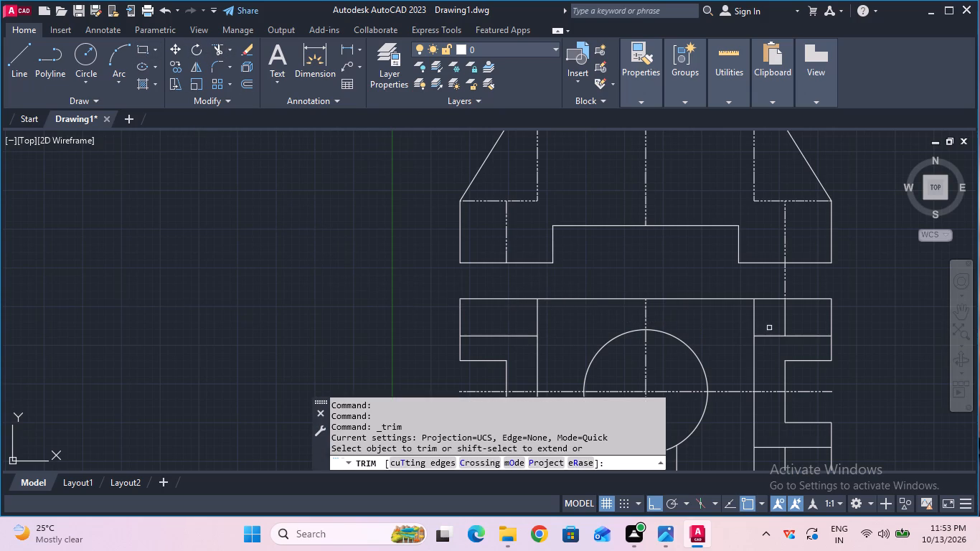
{"action": "left_click_drag", "start_coordinate": [769, 327], "coordinate": [796, 319]}
{"action": "left_click", "coordinate": [796, 319]}
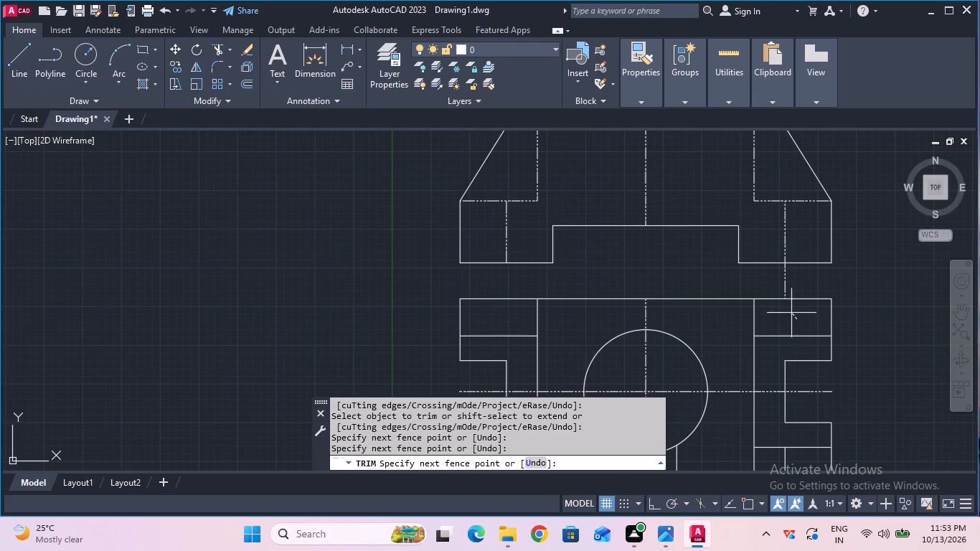
{"action": "left_click", "coordinate": [784, 318]}
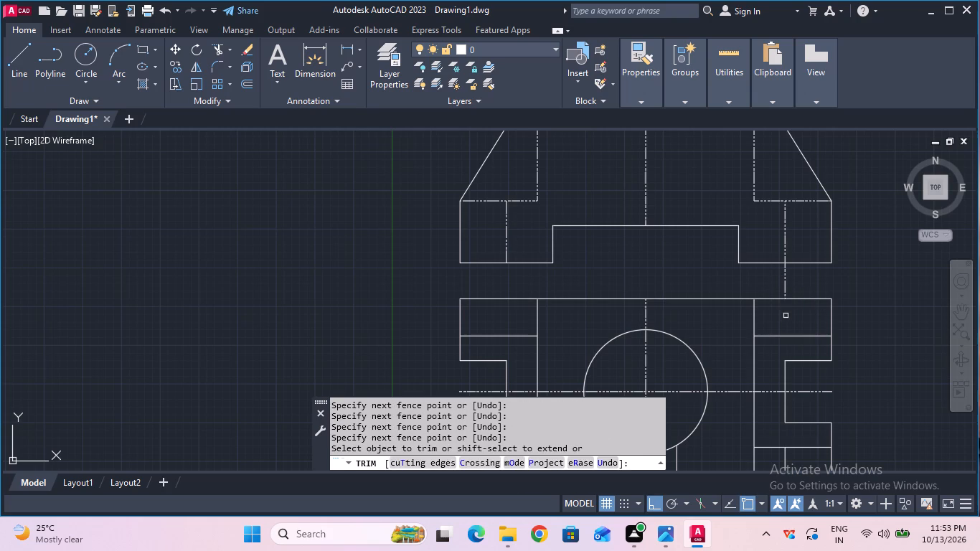
{"action": "left_click_drag", "start_coordinate": [797, 288], "coordinate": [751, 288]}
{"action": "key", "text": "Escape"}
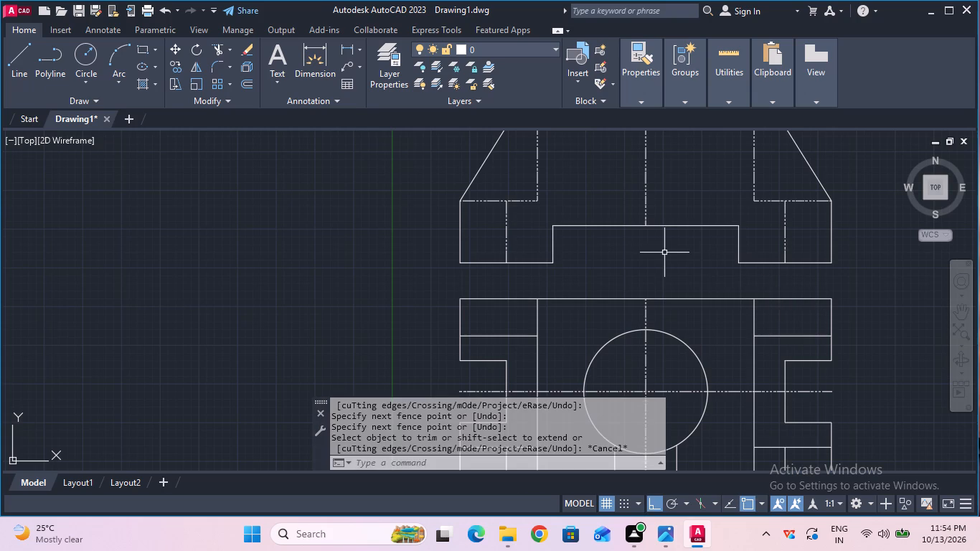
Draw vertical lines from the circle's left and right quadrants up to the upper view's top edge.
{"action": "middle_click_drag", "start_coordinate": [664, 253], "coordinate": [655, 293]}
{"action": "scroll", "coordinate": [655, 293], "scroll_direction": "down", "scroll_amount": 1}
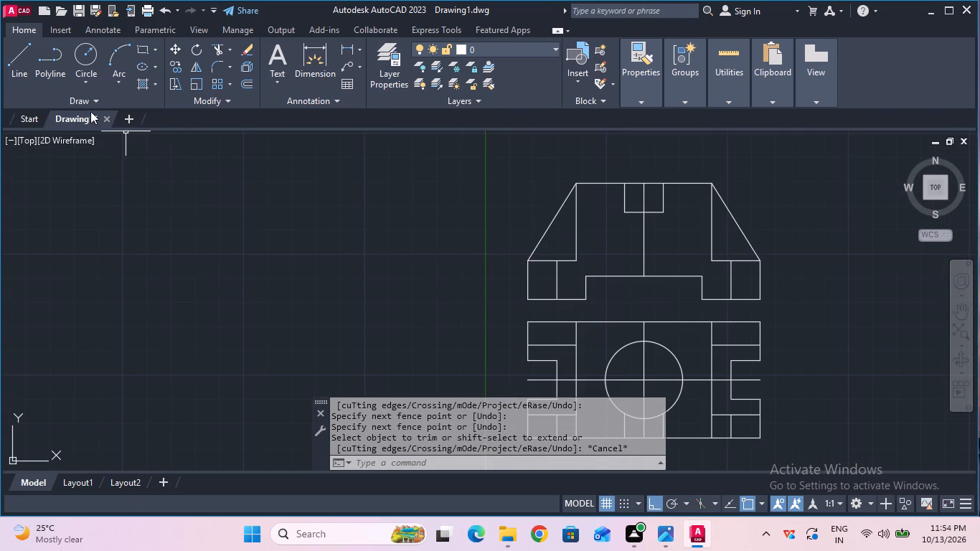
{"action": "left_click", "coordinate": [25, 73]}
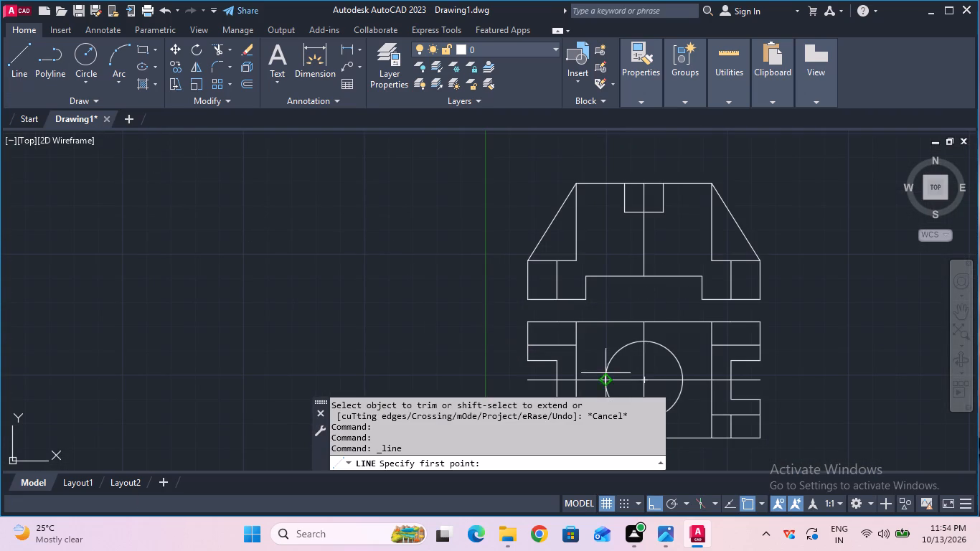
{"action": "left_click", "coordinate": [601, 379]}
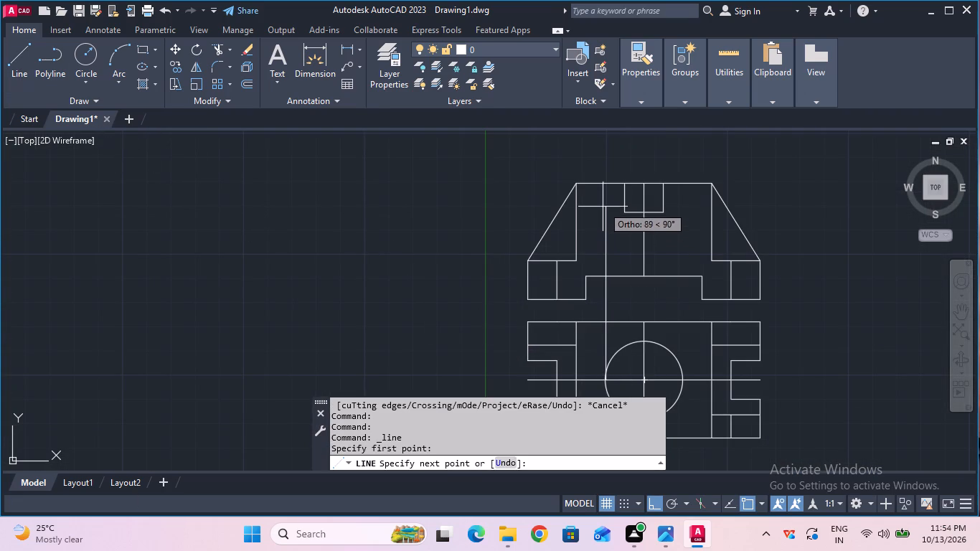
{"action": "left_click", "coordinate": [603, 188]}
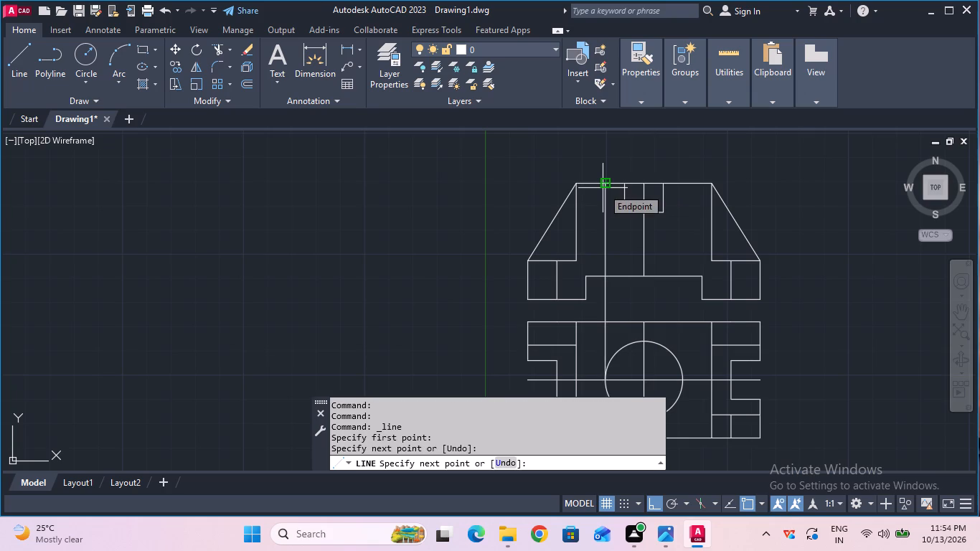
{"action": "key", "text": "Escape"}
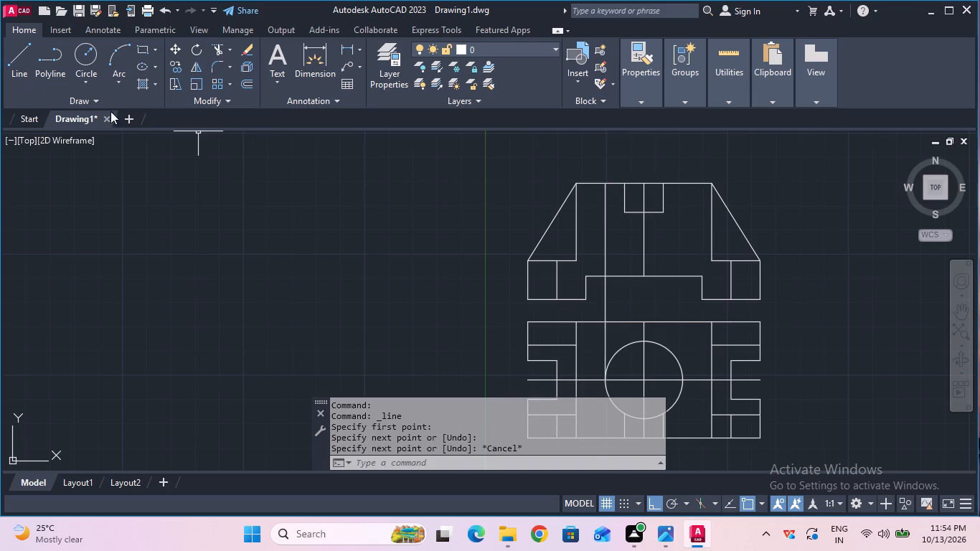
{"action": "left_click", "coordinate": [7, 56]}
{"action": "left_click", "coordinate": [687, 377]}
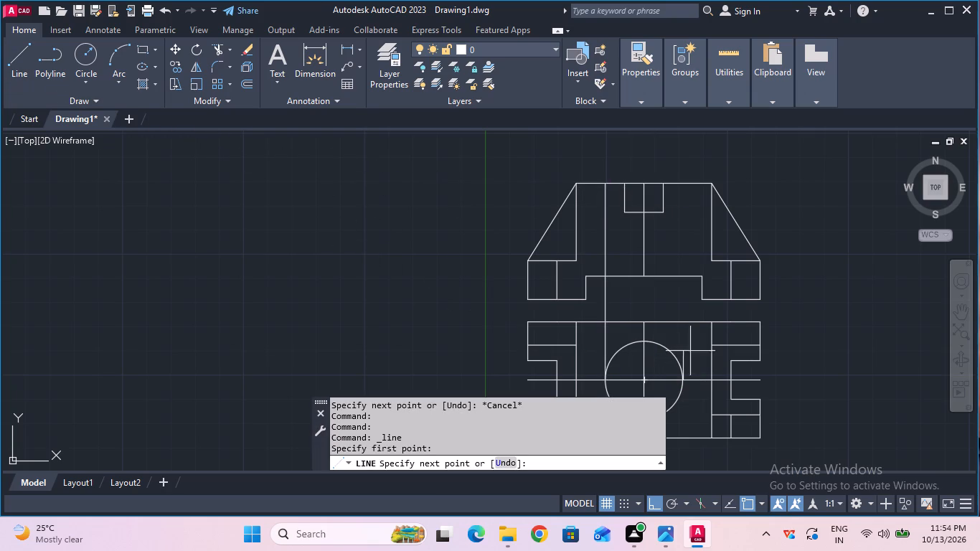
{"action": "left_click", "coordinate": [677, 186]}
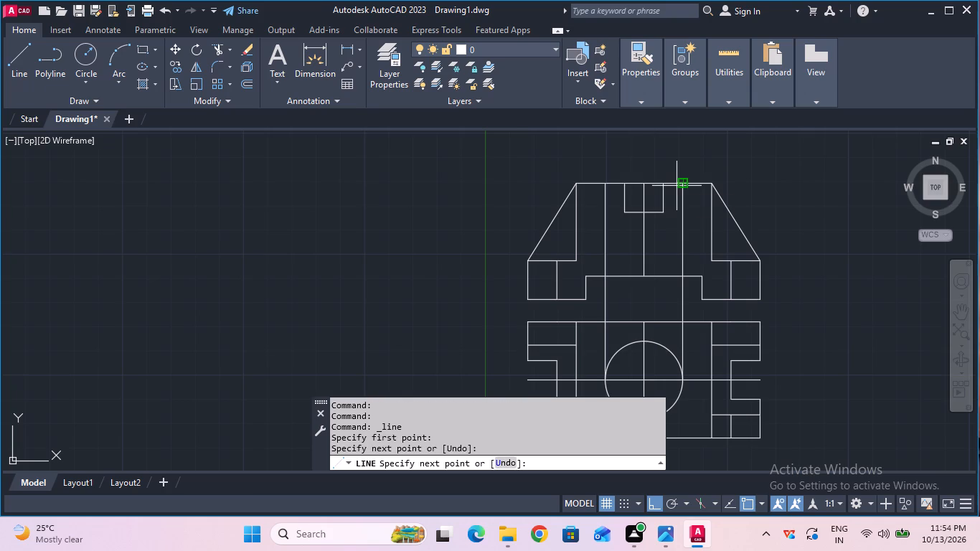
{"action": "key", "text": "Escape"}
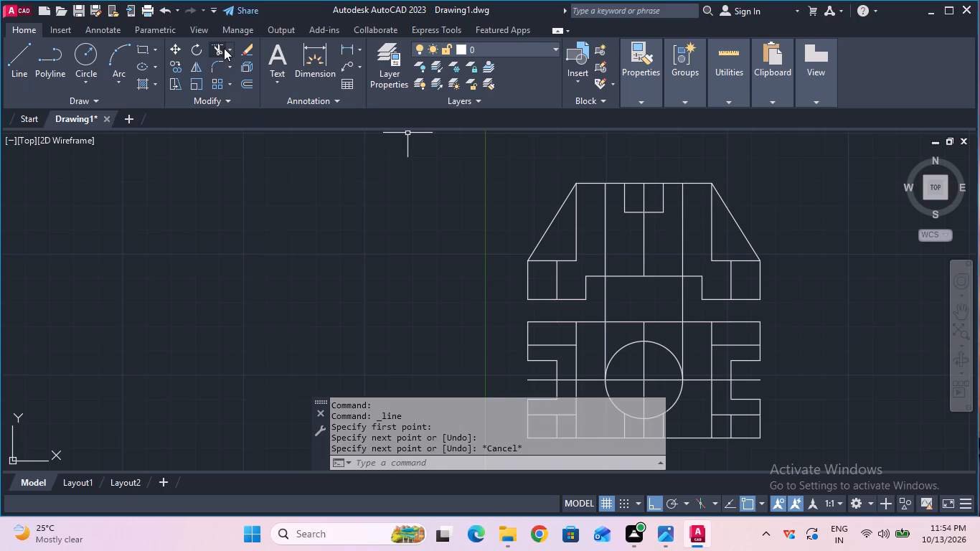
Trim the circle's two projected lines so they remain only between the upper view's top edge and its bottom recess.
{"action": "left_click", "coordinate": [224, 48]}
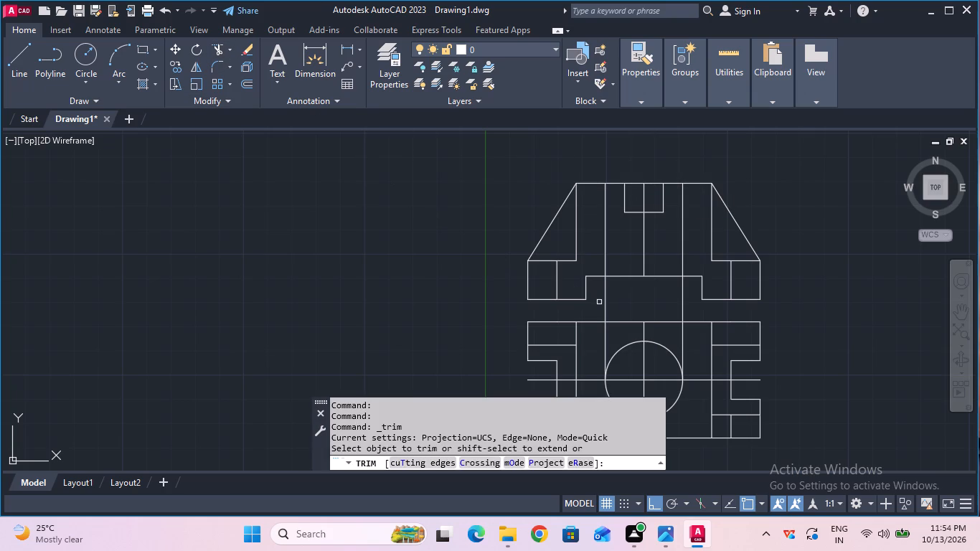
{"action": "left_click", "coordinate": [604, 304]}
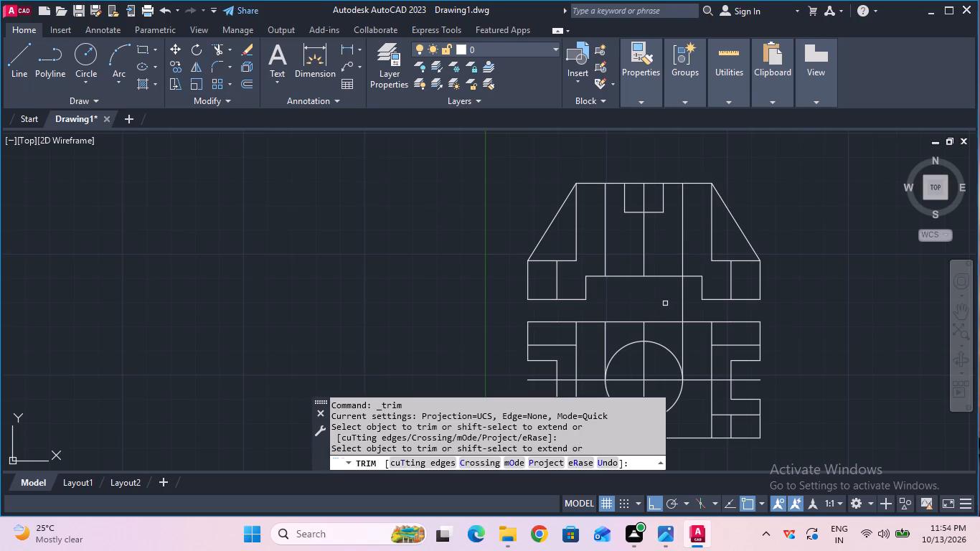
{"action": "left_click", "coordinate": [683, 302]}
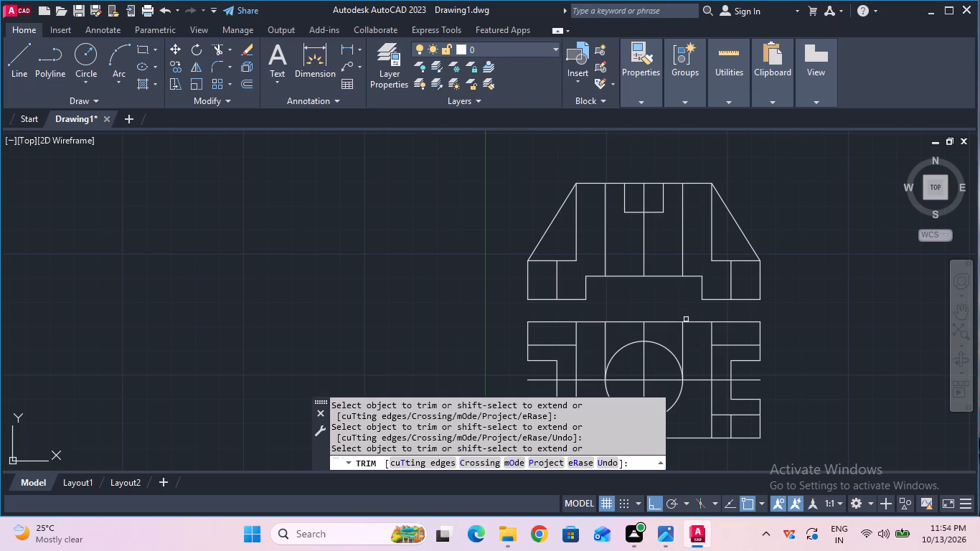
{"action": "left_click", "coordinate": [682, 338]}
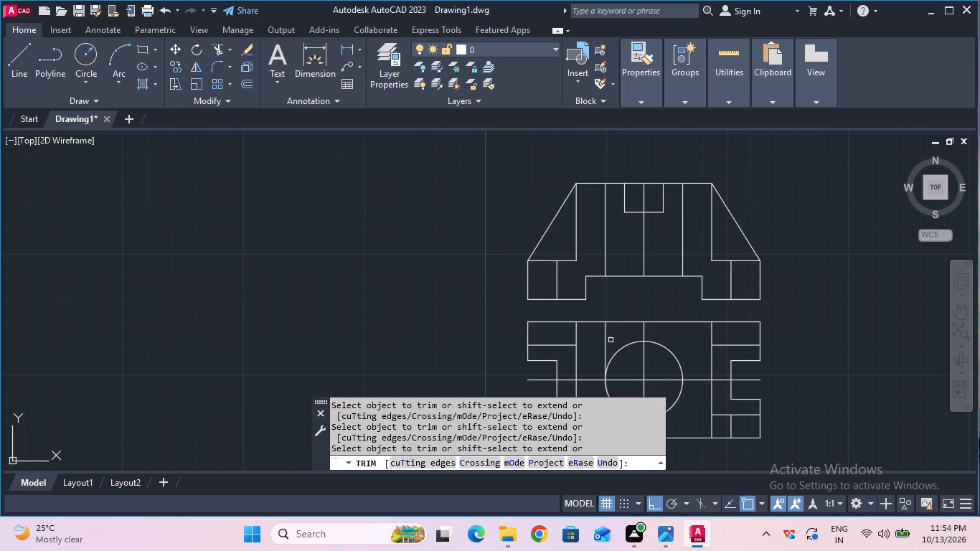
{"action": "left_click", "coordinate": [606, 341]}
{"action": "key", "text": "Escape"}
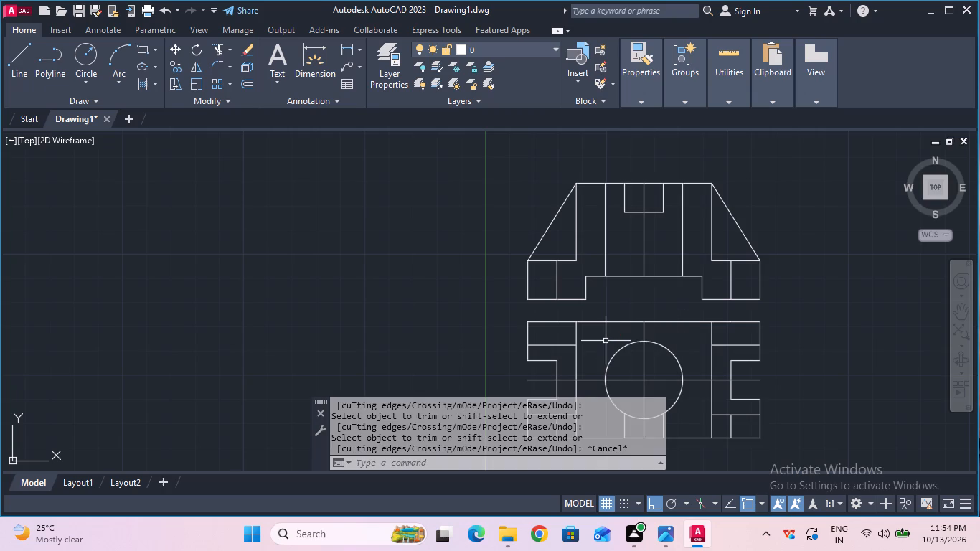
Set the linetype of the circle's two projected lines in the upper view to CENTER2.
{"action": "left_click", "coordinate": [607, 259]}
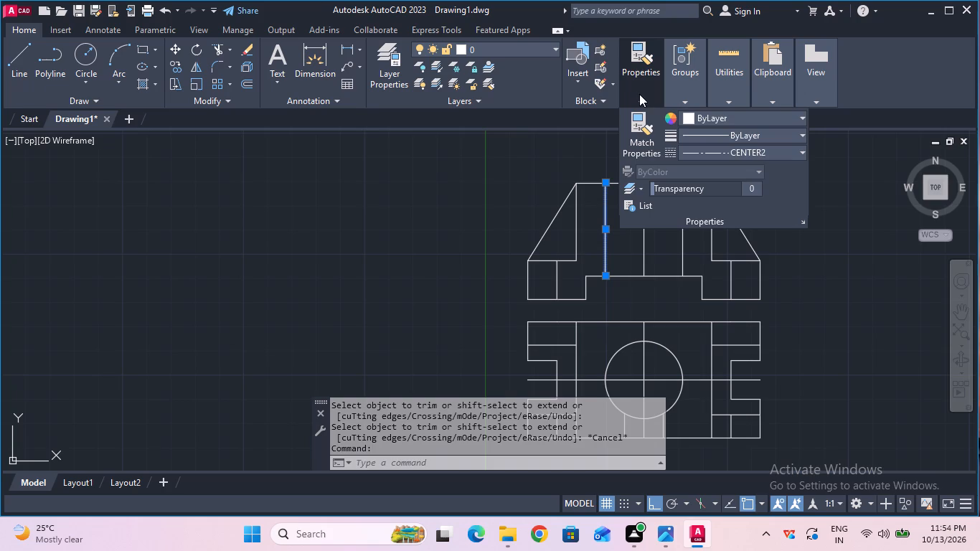
{"action": "left_click", "coordinate": [697, 151]}
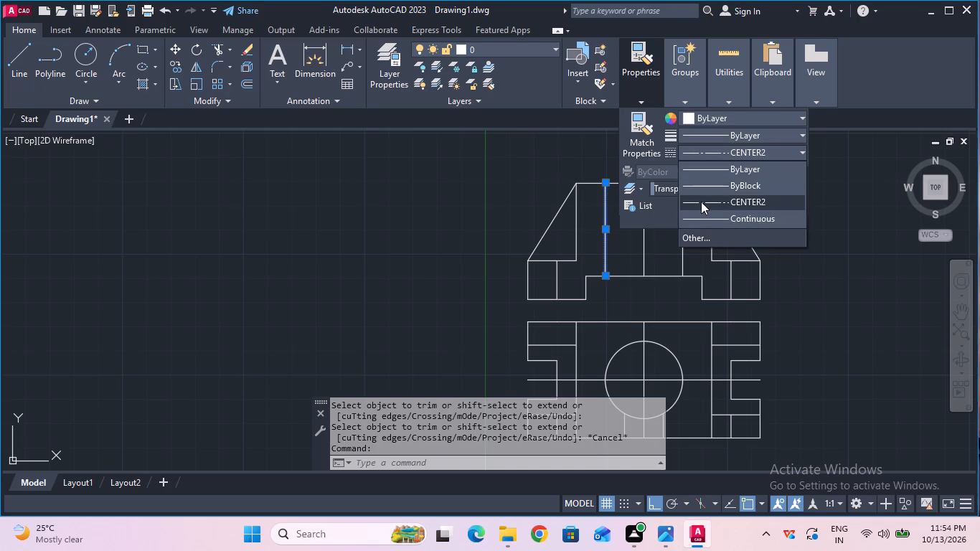
{"action": "left_click", "coordinate": [701, 202]}
{"action": "left_click", "coordinate": [684, 254]}
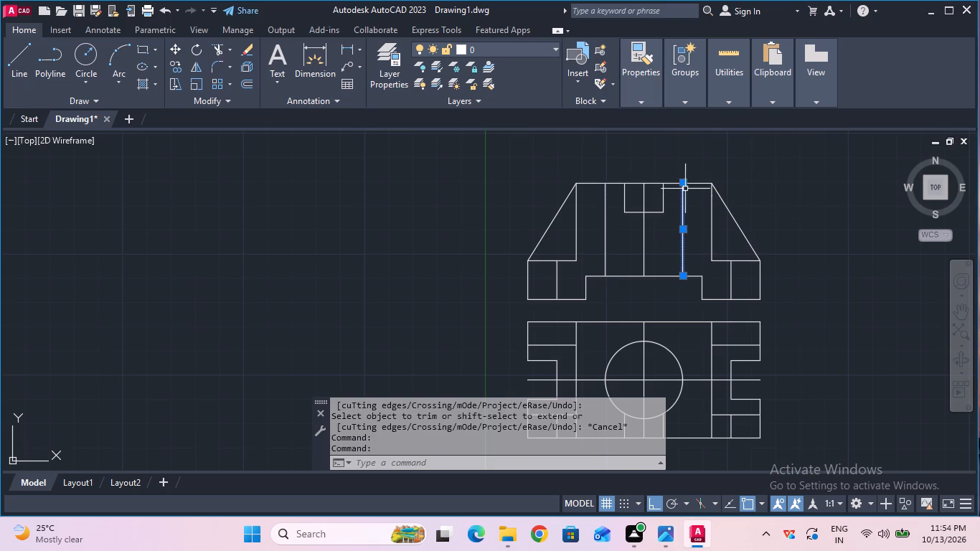
{"action": "left_click", "coordinate": [652, 108]}
{"action": "left_click", "coordinate": [686, 147]}
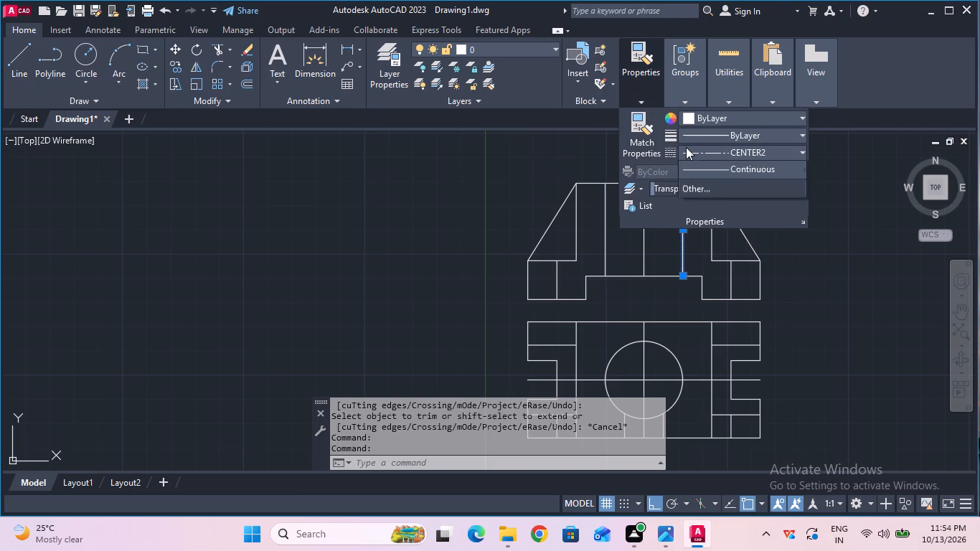
{"action": "left_click", "coordinate": [704, 209]}
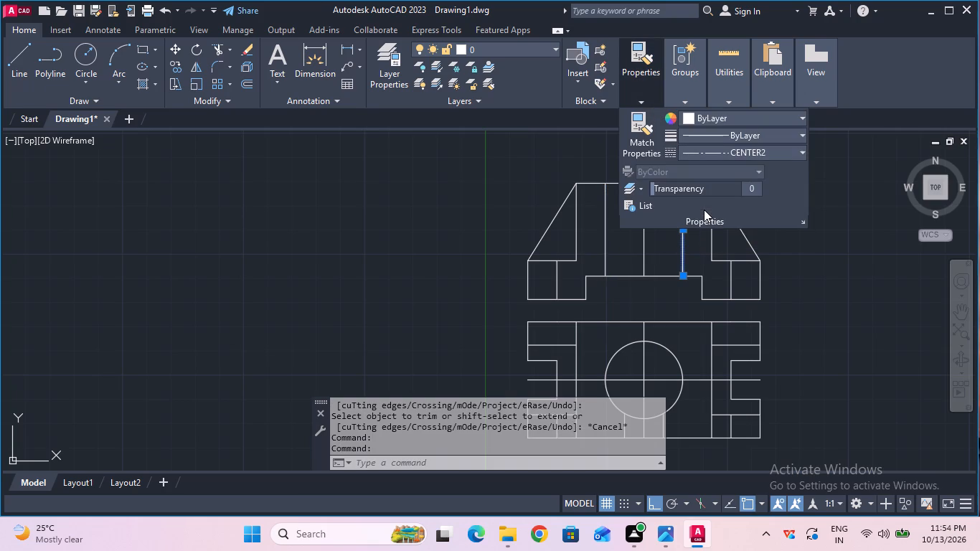
{"action": "key", "text": "Escape"}
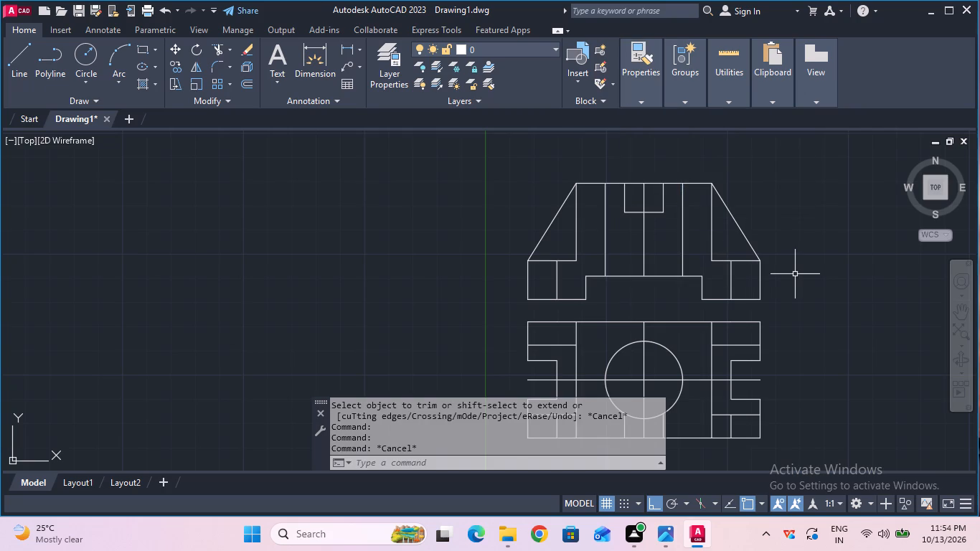
Select all the geometry of both views and join it with the Join command.
{"action": "scroll", "coordinate": [673, 255], "scroll_direction": "up", "scroll_amount": 2}
{"action": "scroll", "coordinate": [673, 255], "scroll_direction": "down", "scroll_amount": 1}
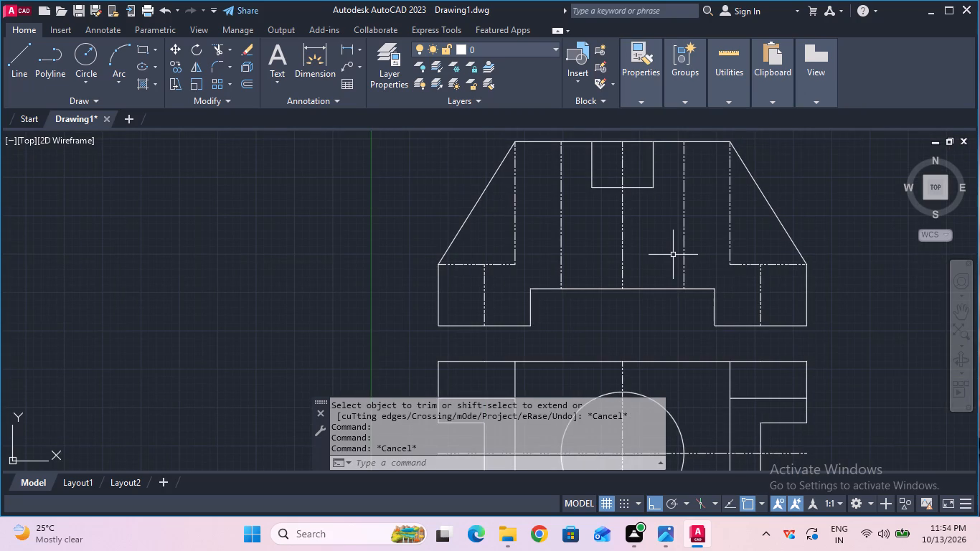
{"action": "scroll", "coordinate": [673, 255], "scroll_direction": "down", "scroll_amount": 2}
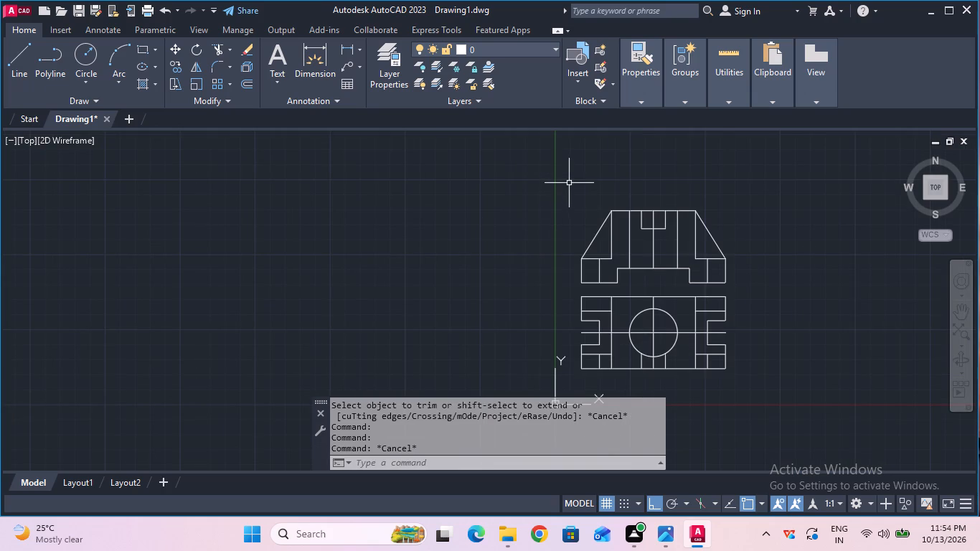
{"action": "left_click", "coordinate": [569, 183]}
{"action": "left_click", "coordinate": [798, 387]}
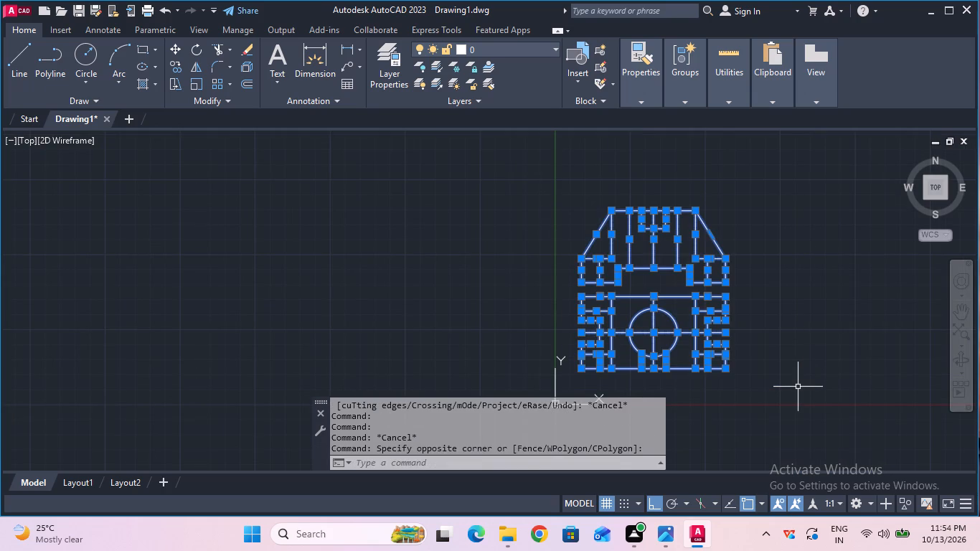
{"action": "type", "text": "joi"}
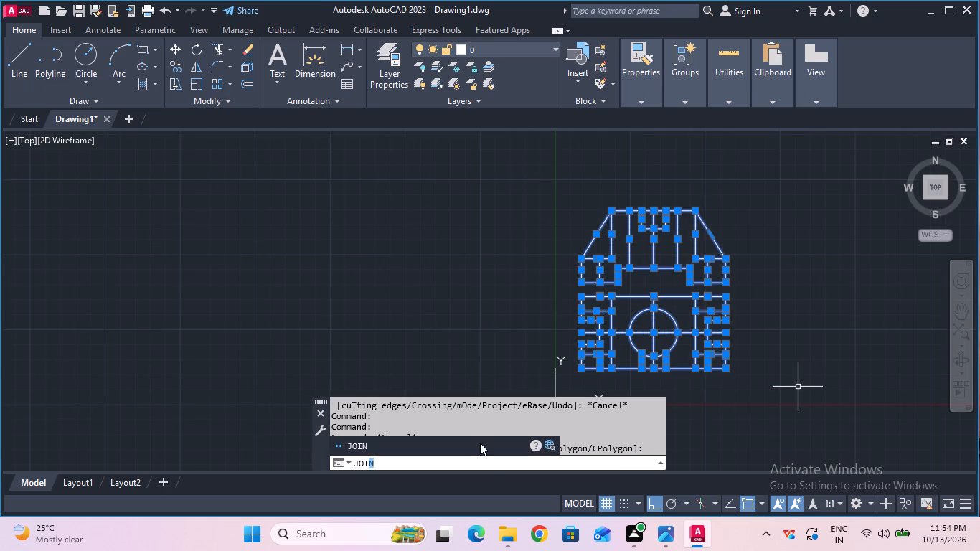
{"action": "left_click", "coordinate": [457, 448]}
{"action": "scroll", "coordinate": [632, 352], "scroll_direction": "up", "scroll_amount": 1}
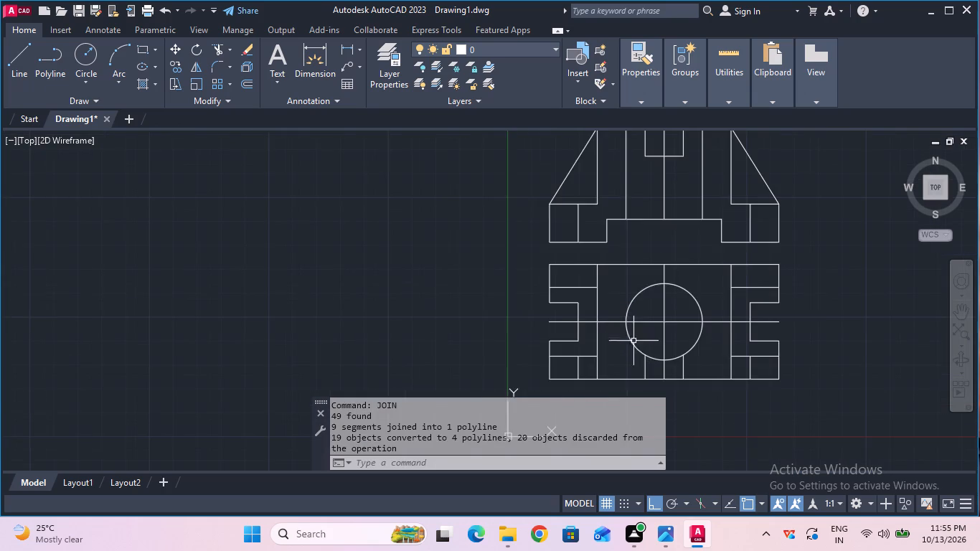
Trim away the short vertical lines inside the lower view's bottom-left and bottom-right corner blocks.
{"action": "scroll", "coordinate": [636, 318], "scroll_direction": "up", "scroll_amount": 1}
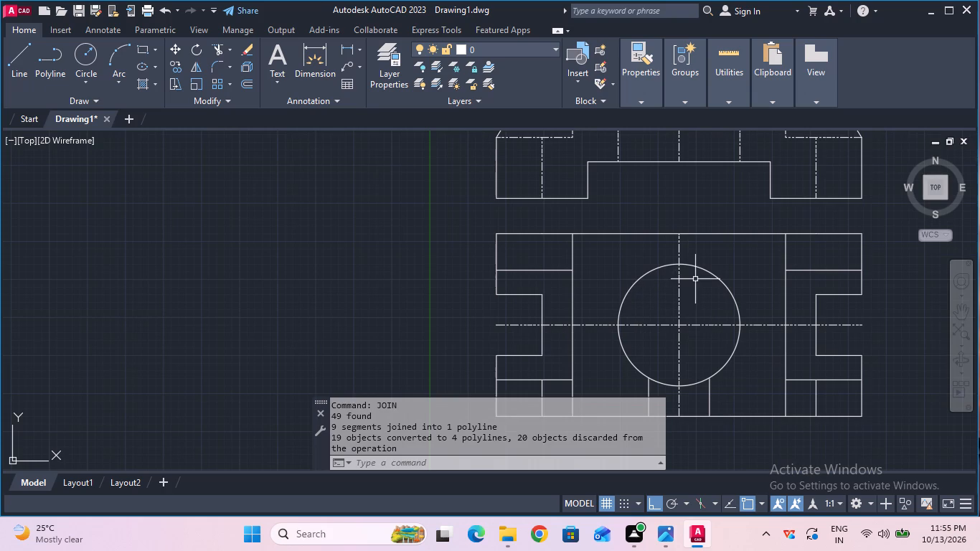
{"action": "middle_click_drag", "start_coordinate": [692, 303], "coordinate": [710, 245]}
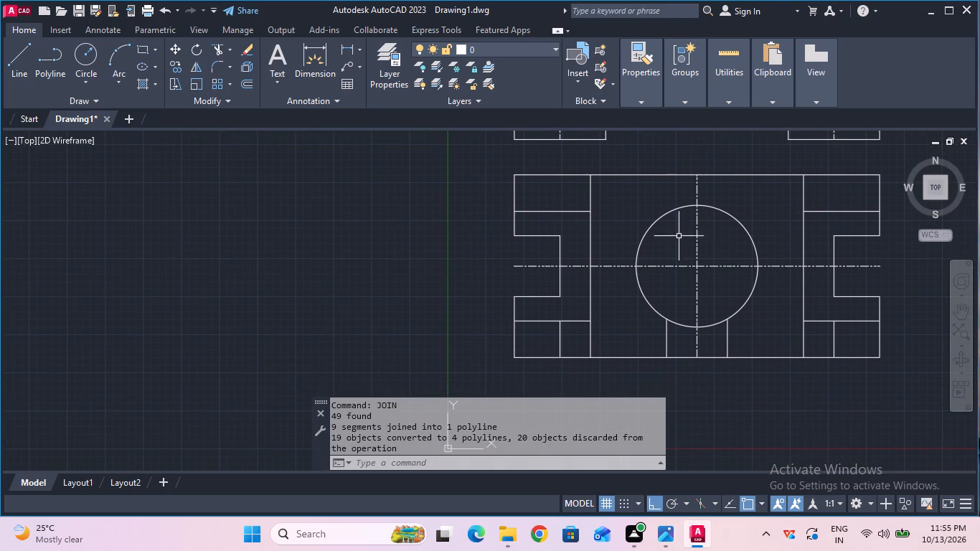
{"action": "left_click", "coordinate": [215, 48]}
{"action": "left_click", "coordinate": [562, 350]}
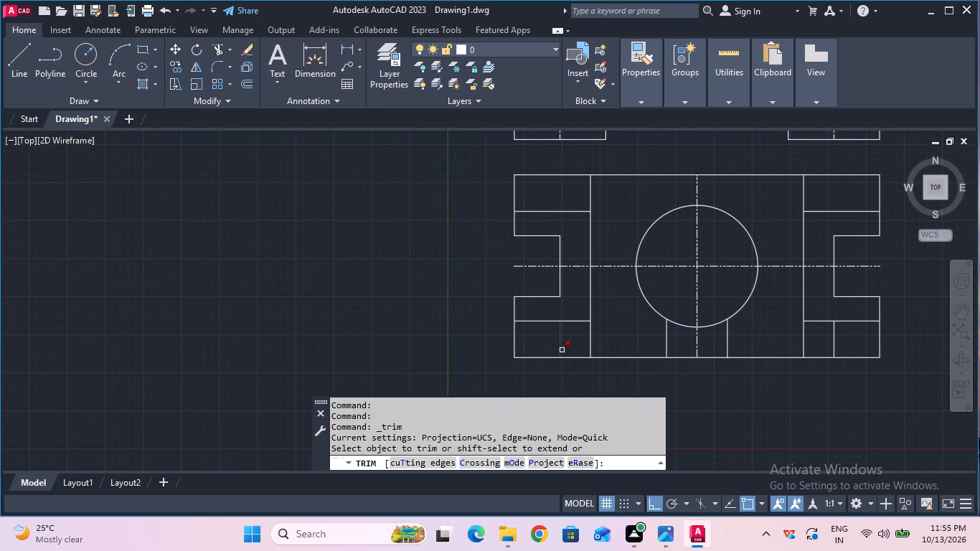
{"action": "left_click", "coordinate": [834, 349]}
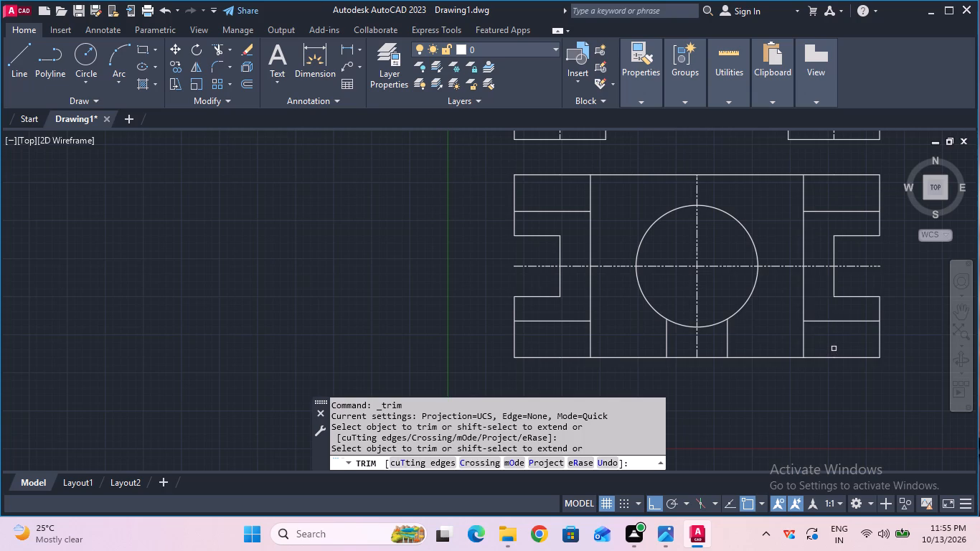
{"action": "key", "text": "Escape"}
Add a linear dimension for the width of the upper view's top edge, placed above the view.
{"action": "scroll", "coordinate": [834, 349], "scroll_direction": "down", "scroll_amount": 2}
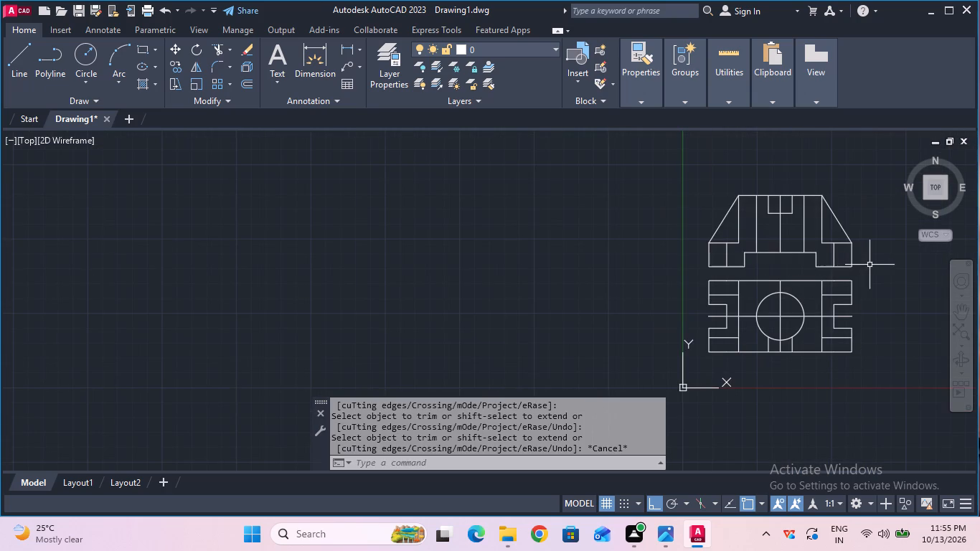
{"action": "middle_click_drag", "start_coordinate": [870, 265], "coordinate": [852, 284]}
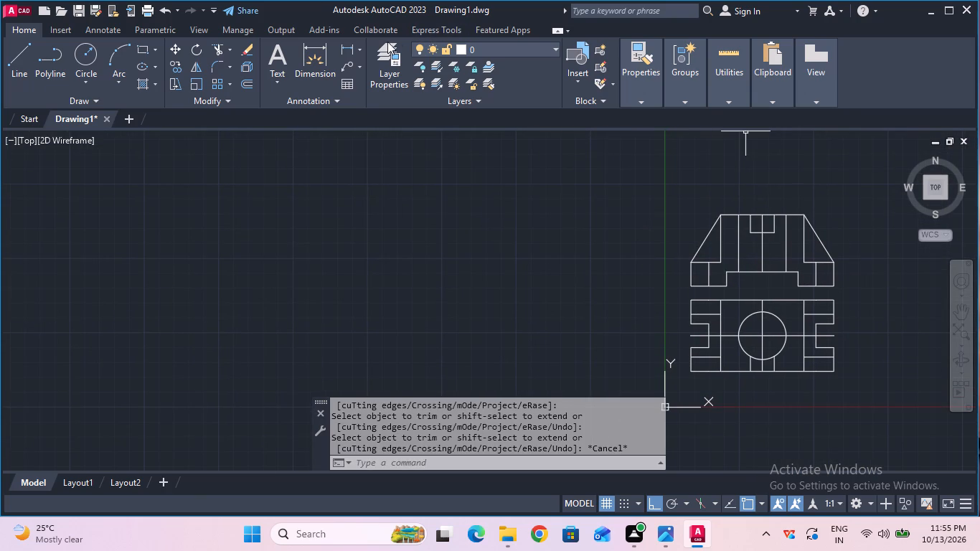
{"action": "left_click", "coordinate": [346, 52]}
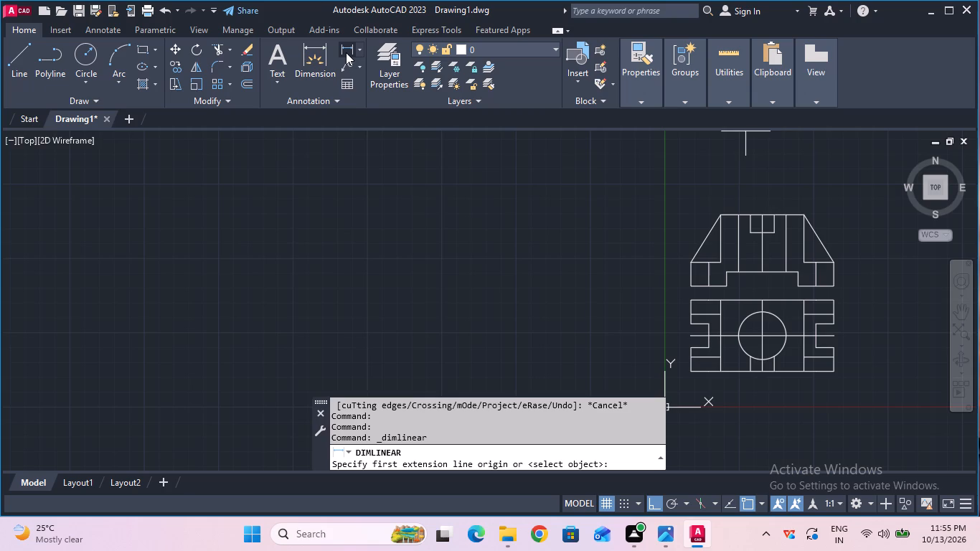
{"action": "left_click", "coordinate": [346, 52]}
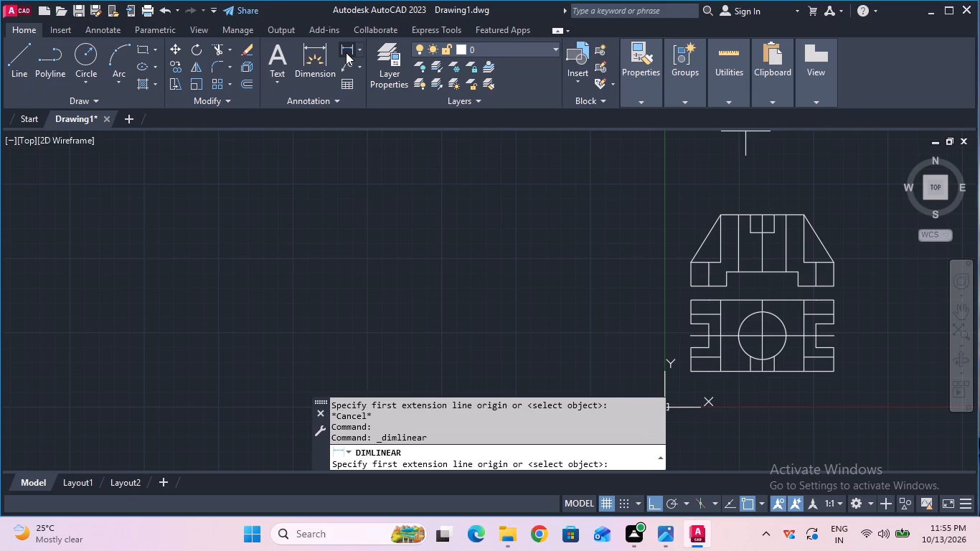
{"action": "left_click", "coordinate": [719, 213]}
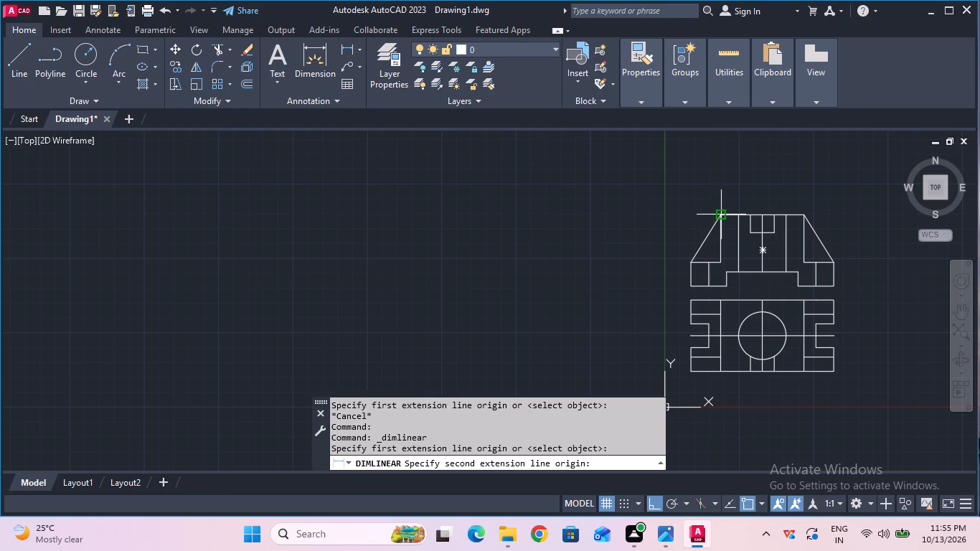
{"action": "left_click", "coordinate": [810, 215]}
{"action": "left_click", "coordinate": [804, 187]}
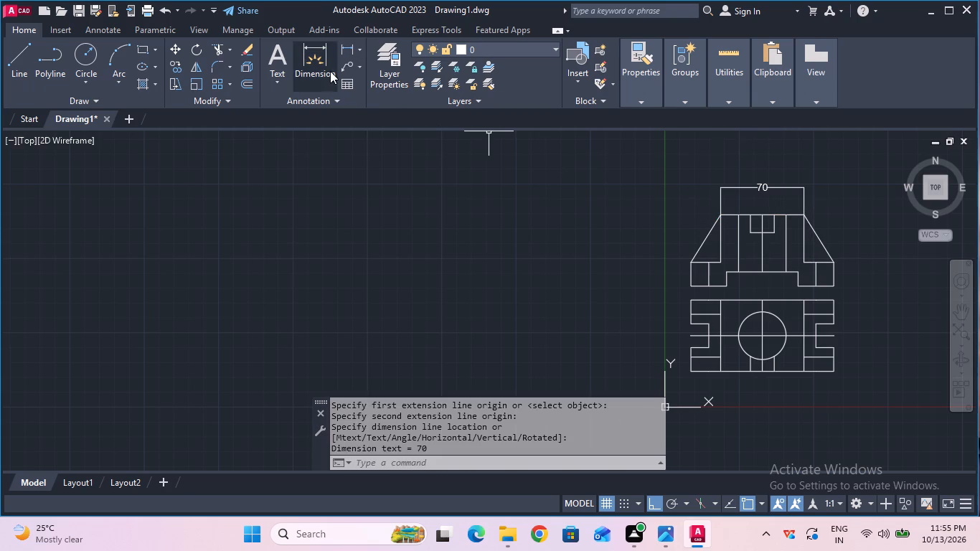
Add a linear dimension for the width of the upper view's central top notch, placed just above the top edge.
{"action": "left_click", "coordinate": [343, 41]}
{"action": "left_click", "coordinate": [339, 51]}
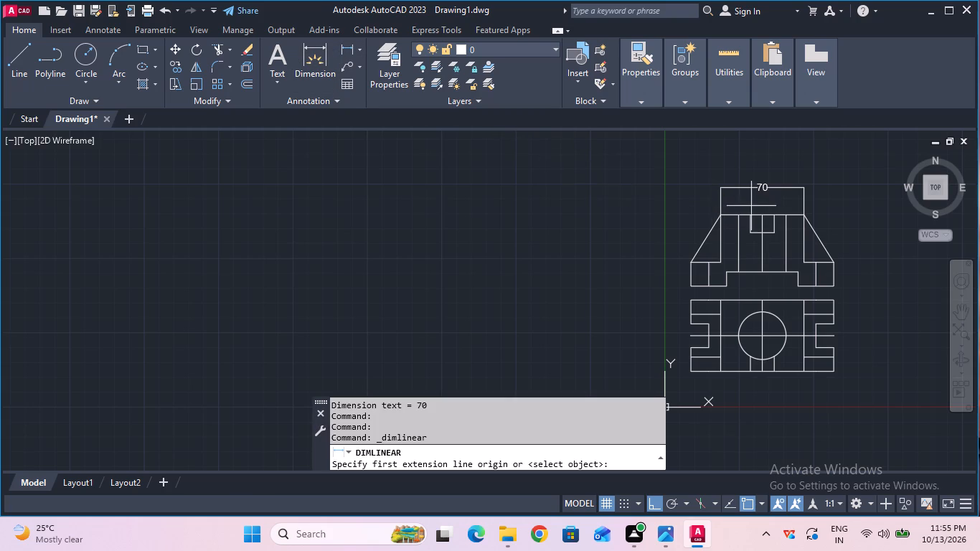
{"action": "left_click", "coordinate": [752, 214]}
{"action": "left_click", "coordinate": [774, 216]}
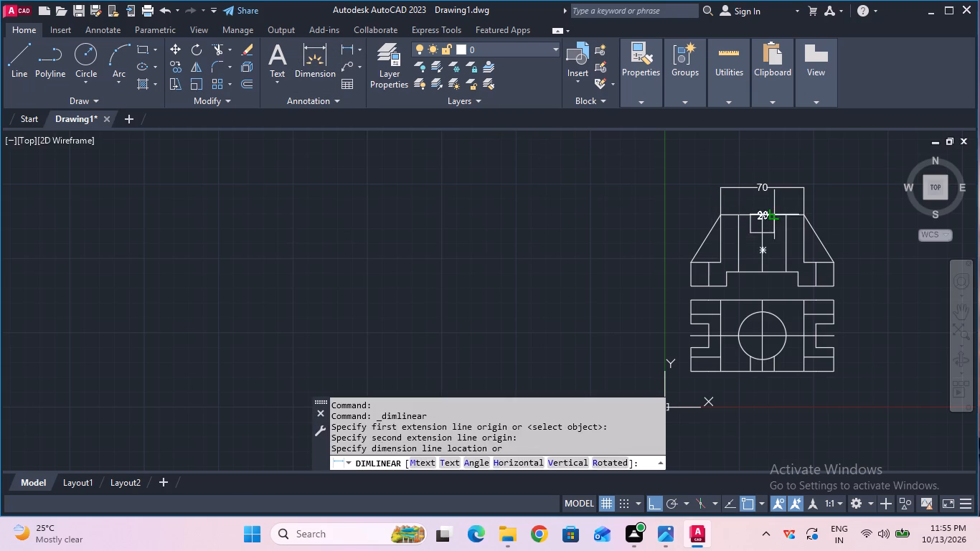
{"action": "left_click", "coordinate": [778, 204]}
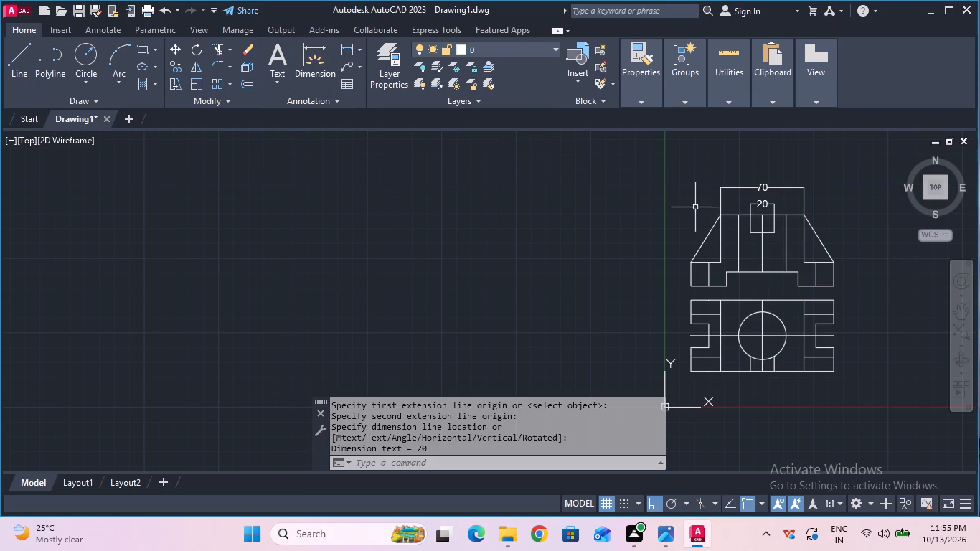
Add a linear dimension for the depth of the upper view's bottom recess, placed inside the recess near its left side.
{"action": "left_click", "coordinate": [344, 47]}
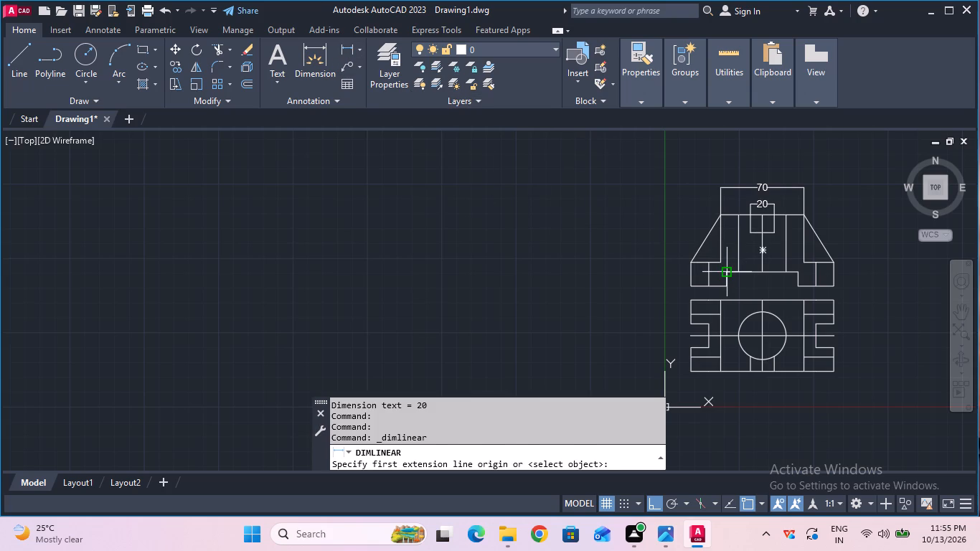
{"action": "left_click", "coordinate": [730, 275]}
{"action": "left_click", "coordinate": [729, 284]}
{"action": "left_click", "coordinate": [745, 289]}
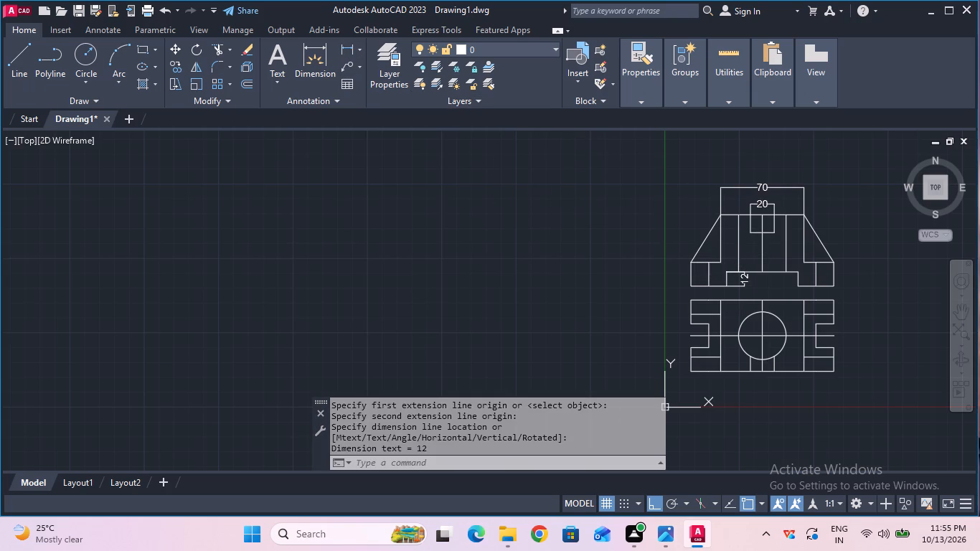
Add a linear dimension for the depth of the upper view's central top notch, placed to the notch's right.
{"action": "left_click", "coordinate": [347, 45]}
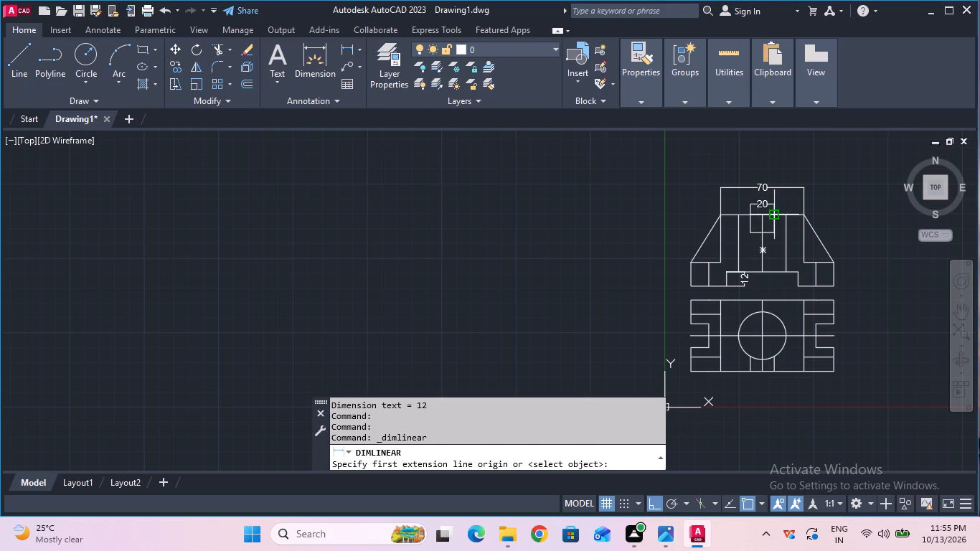
{"action": "left_click", "coordinate": [773, 212]}
{"action": "left_click", "coordinate": [773, 232]}
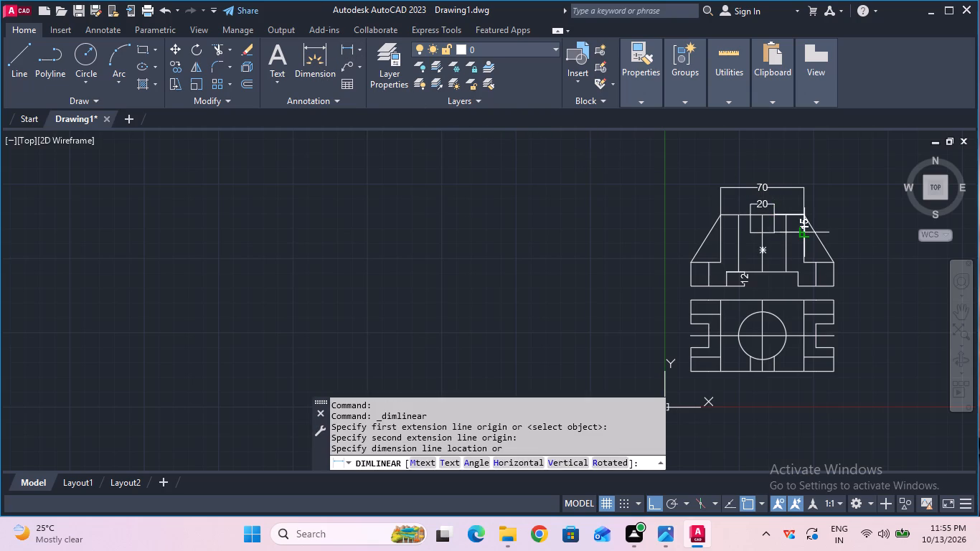
{"action": "left_click", "coordinate": [794, 236]}
Add a linear dimension for the height of the upper view's right base block, placed outside its right edge.
{"action": "left_click", "coordinate": [346, 53]}
{"action": "left_click", "coordinate": [829, 262]}
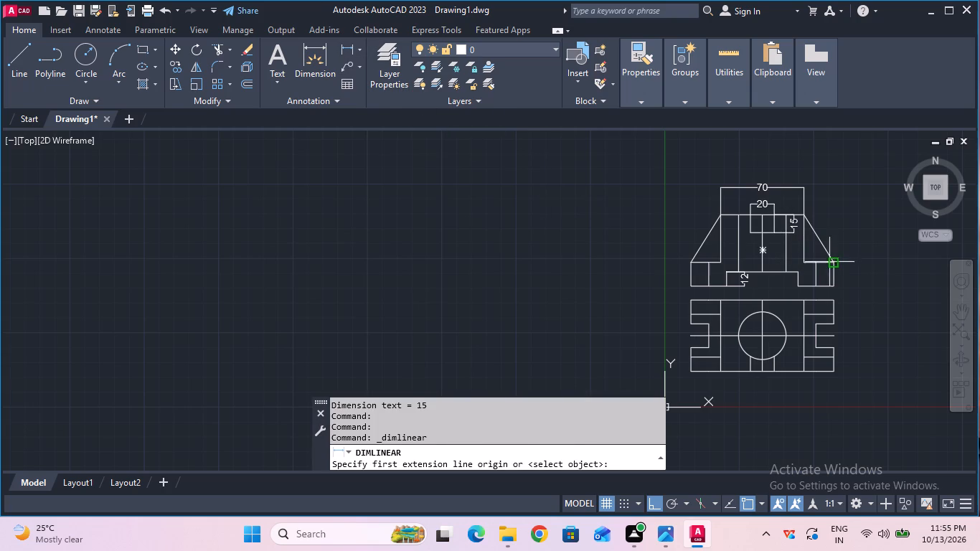
{"action": "left_click", "coordinate": [831, 283]}
{"action": "left_click", "coordinate": [849, 286]}
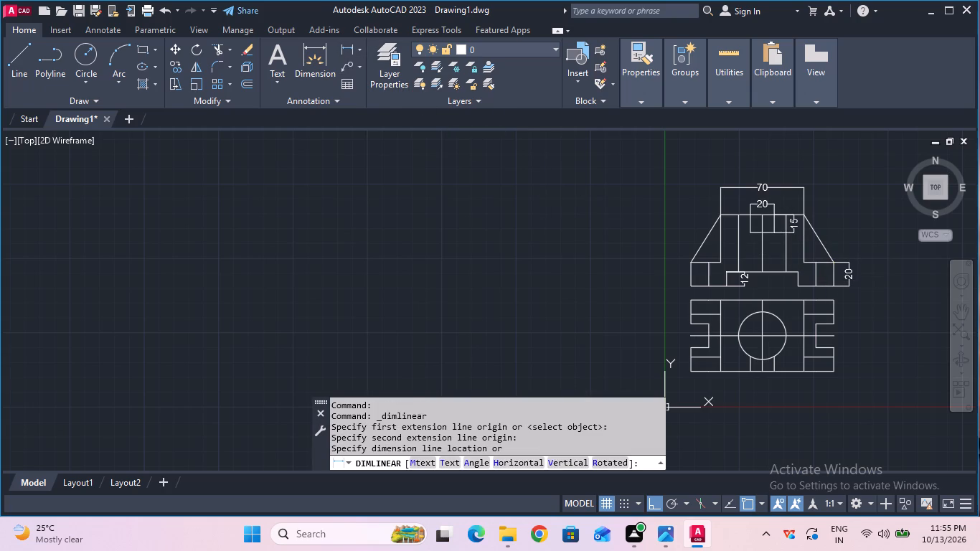
Add a linear dimension for the width of the upper view's bottom recess, placed along the view's bottom edge.
{"action": "left_click", "coordinate": [351, 49]}
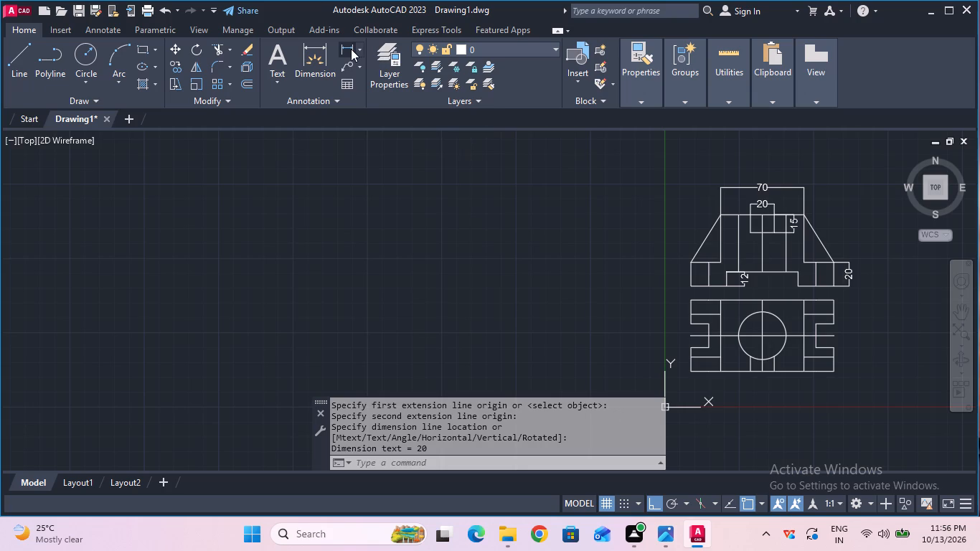
{"action": "left_click", "coordinate": [724, 290]}
{"action": "left_click", "coordinate": [793, 287]}
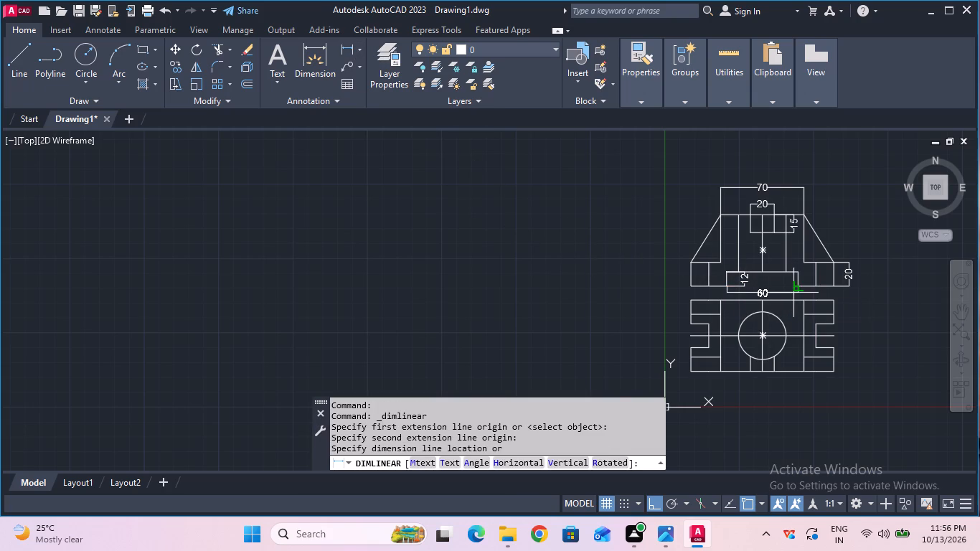
{"action": "left_click", "coordinate": [793, 293]}
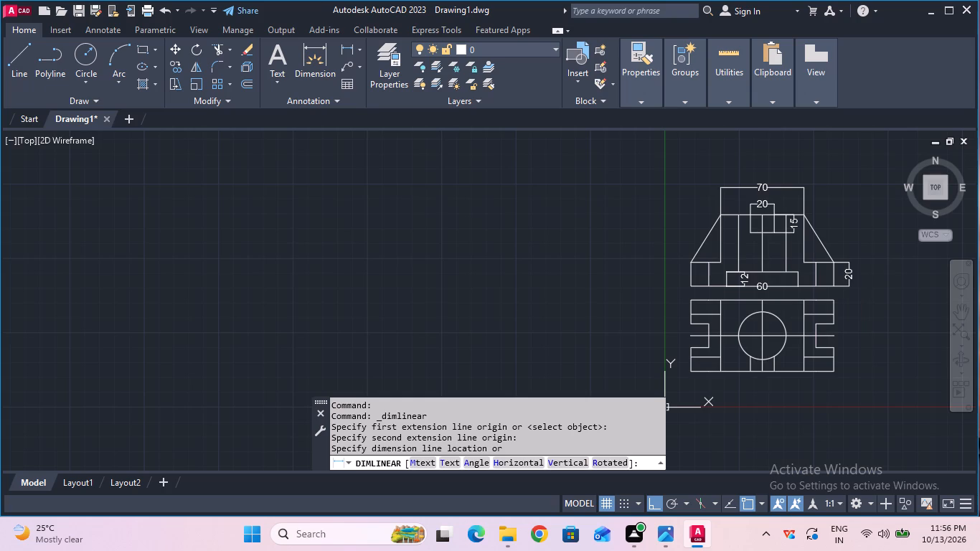
Add a linear dimension for the upper view's overall height, placed outside its left side.
{"action": "left_click", "coordinate": [347, 51]}
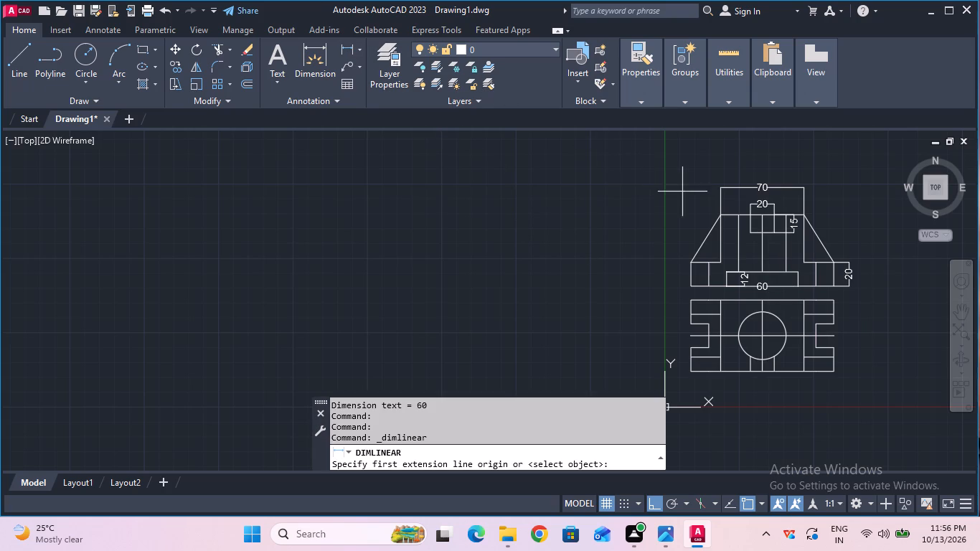
{"action": "left_click", "coordinate": [720, 214]}
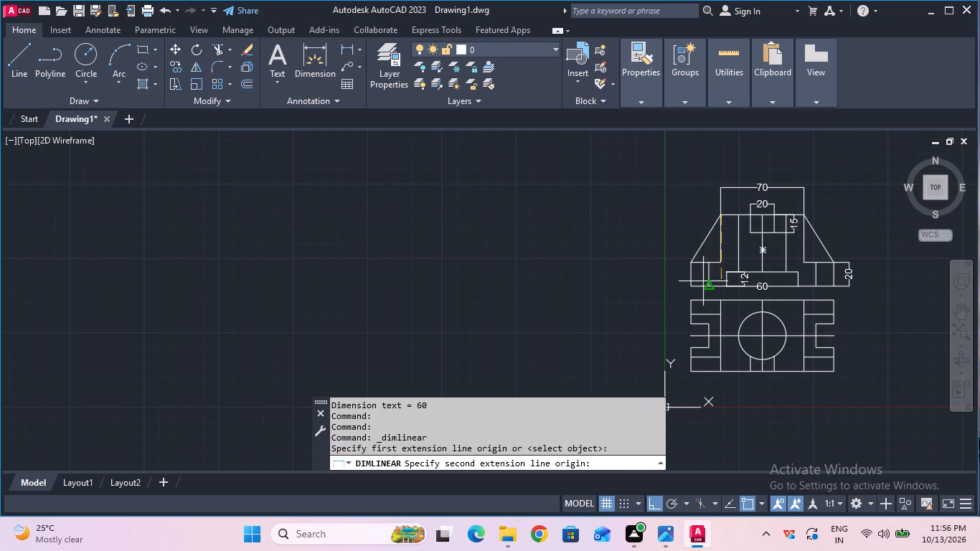
{"action": "left_click", "coordinate": [696, 284]}
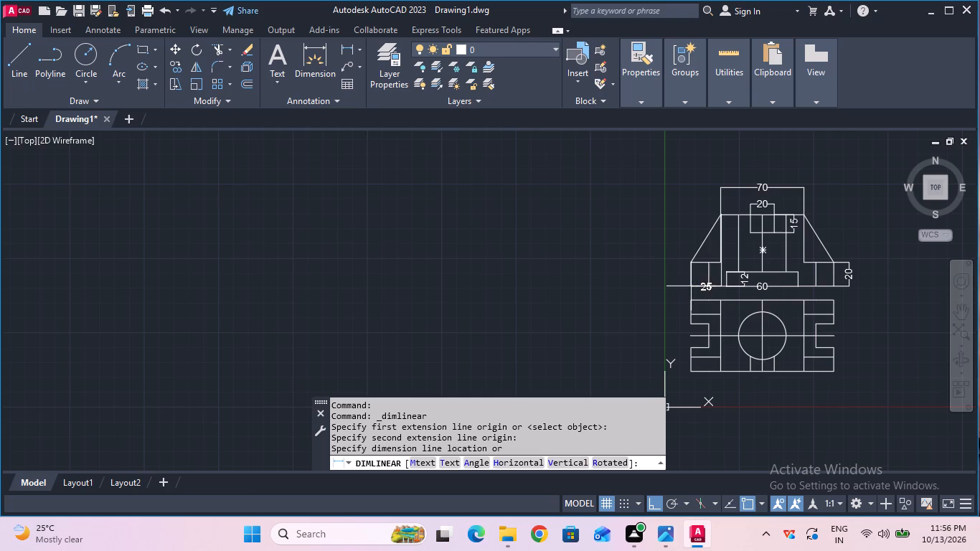
{"action": "left_click", "coordinate": [682, 283]}
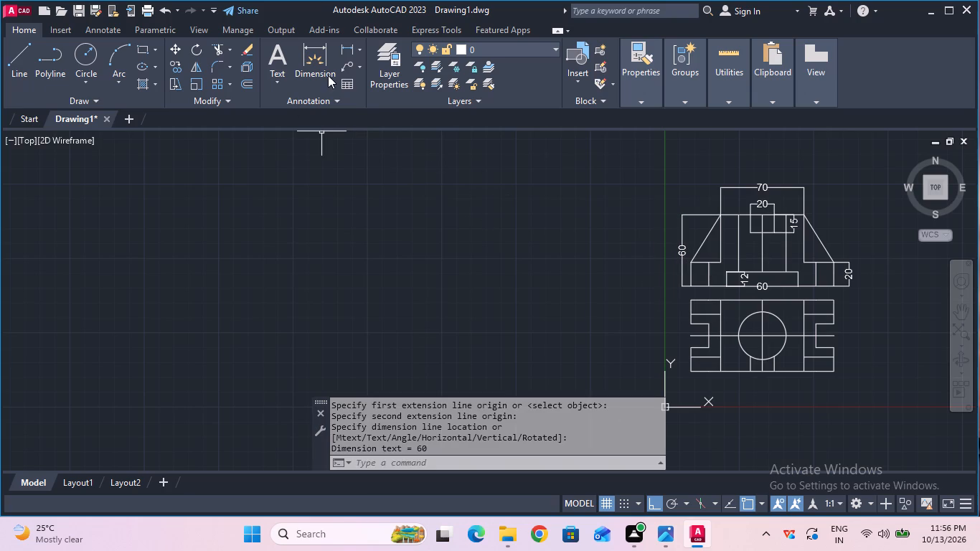
Add a diameter dimension to the lower view's circle, placed at the circle's lower left.
{"action": "left_click", "coordinate": [364, 47]}
{"action": "left_click", "coordinate": [362, 49]}
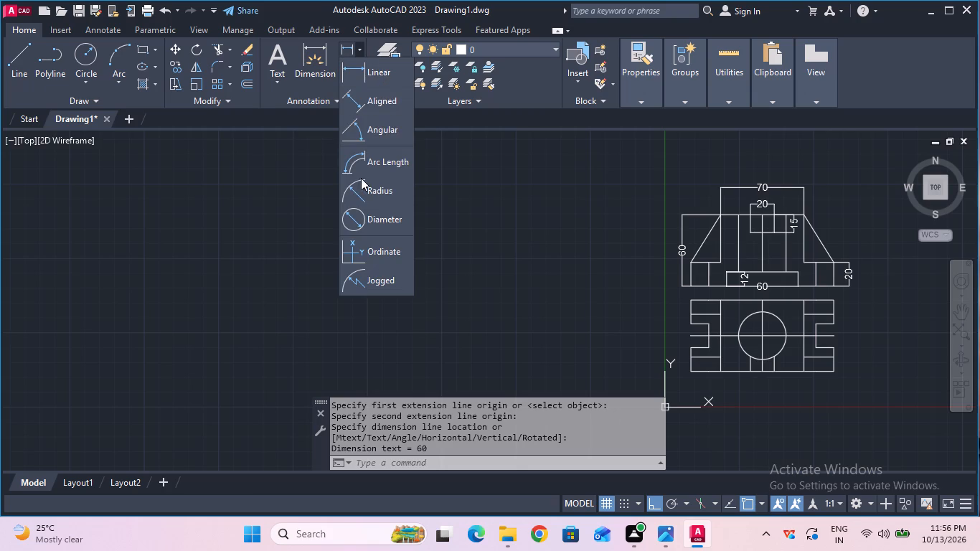
{"action": "left_click", "coordinate": [356, 207]}
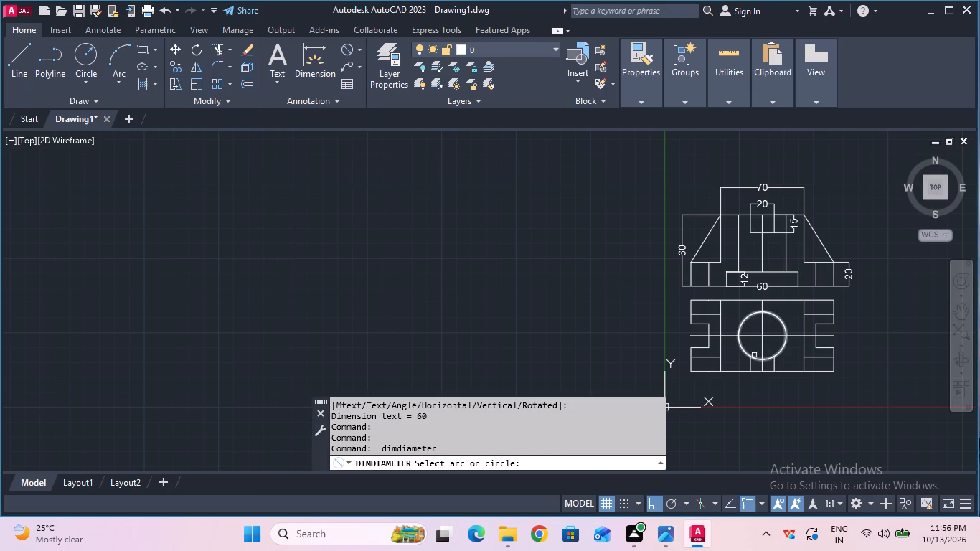
{"action": "left_click", "coordinate": [754, 355]}
{"action": "left_click", "coordinate": [736, 362]}
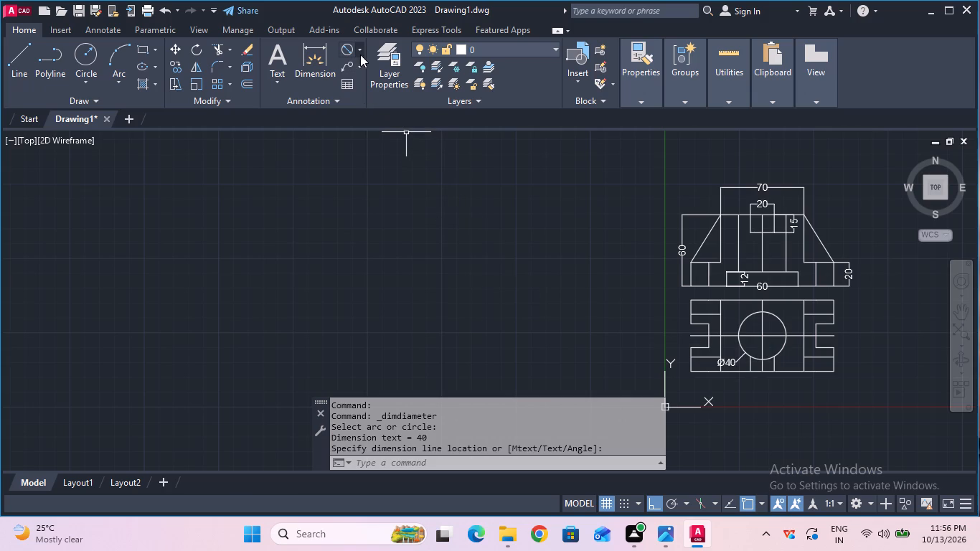
Add a linear dimension for the opening height of the lower view's left notch, placed outside its left edge.
{"action": "scroll", "coordinate": [401, 109], "scroll_direction": "up", "scroll_amount": 1}
{"action": "left_click", "coordinate": [357, 49]}
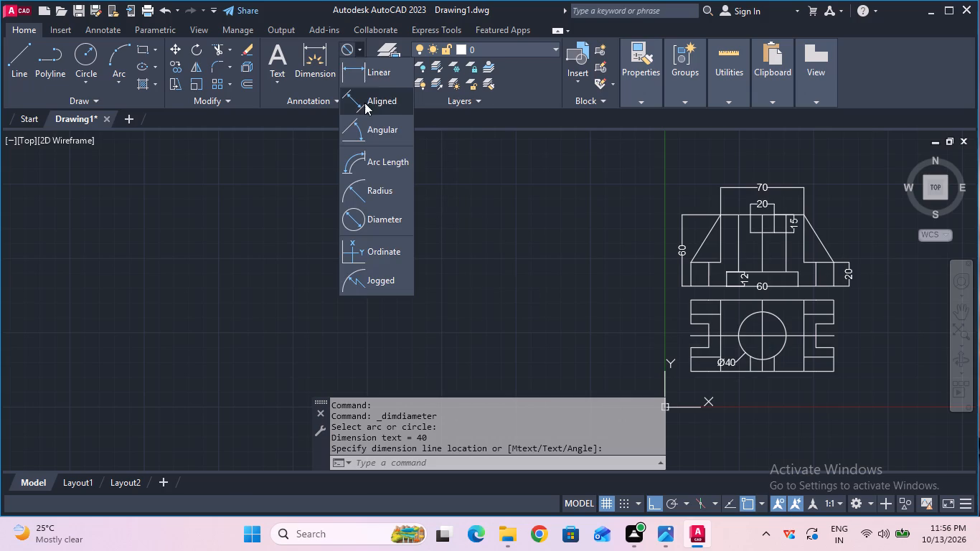
{"action": "left_click", "coordinate": [367, 83]}
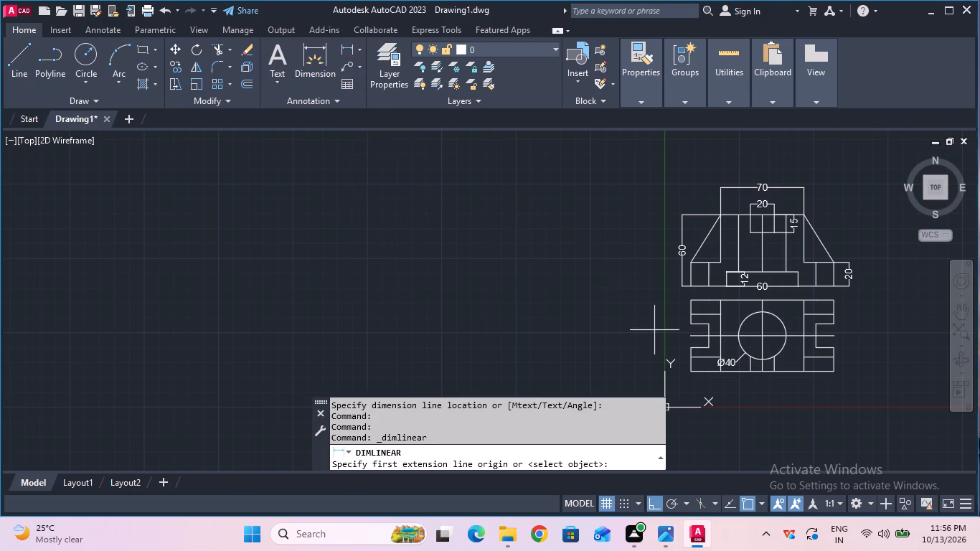
{"action": "scroll", "coordinate": [654, 330], "scroll_direction": "up", "scroll_amount": 1}
{"action": "left_click", "coordinate": [715, 319]}
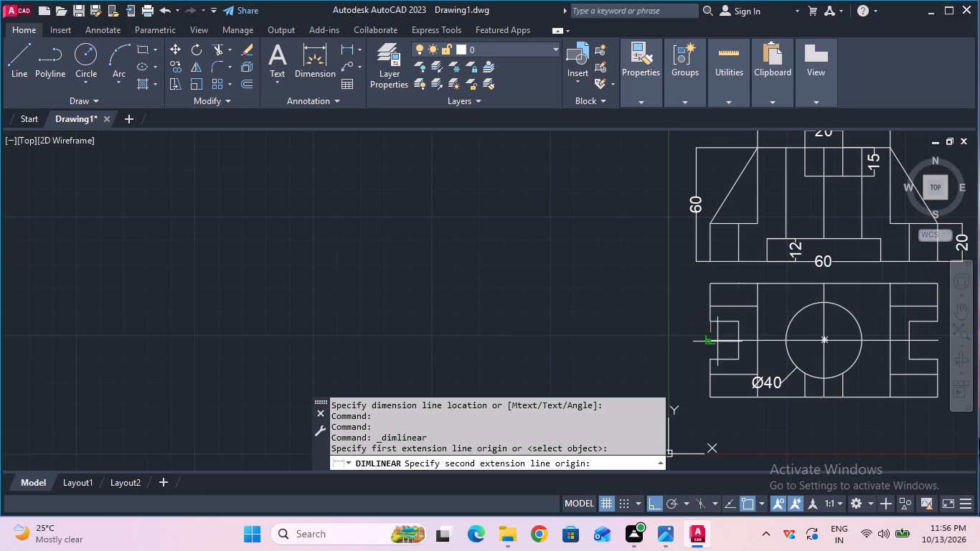
{"action": "left_click", "coordinate": [714, 357]}
{"action": "left_click", "coordinate": [699, 360]}
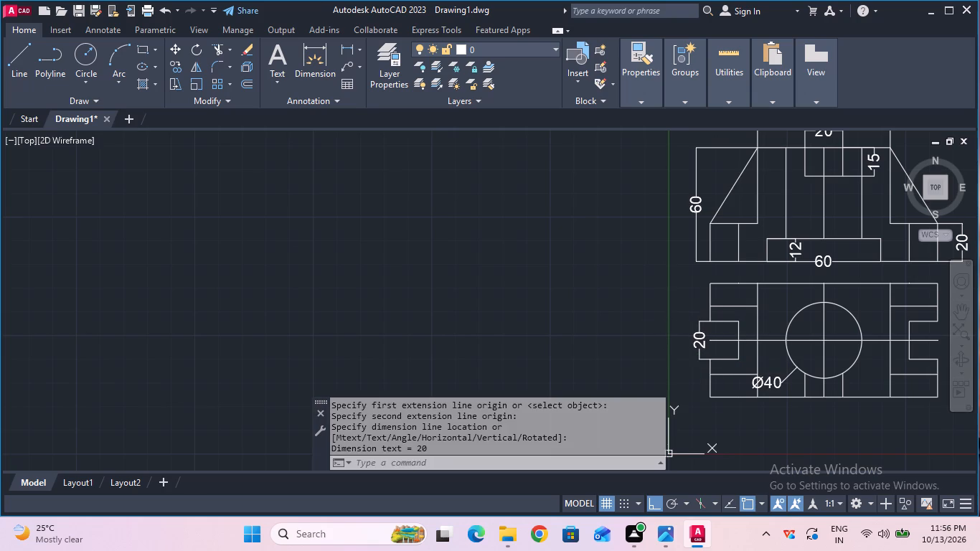
Add a linear dimension for the vertical spacing between the horizontal lines above and below the lower view's right notch, placed outside the right edge.
{"action": "middle_click_drag", "start_coordinate": [870, 317], "coordinate": [765, 319]}
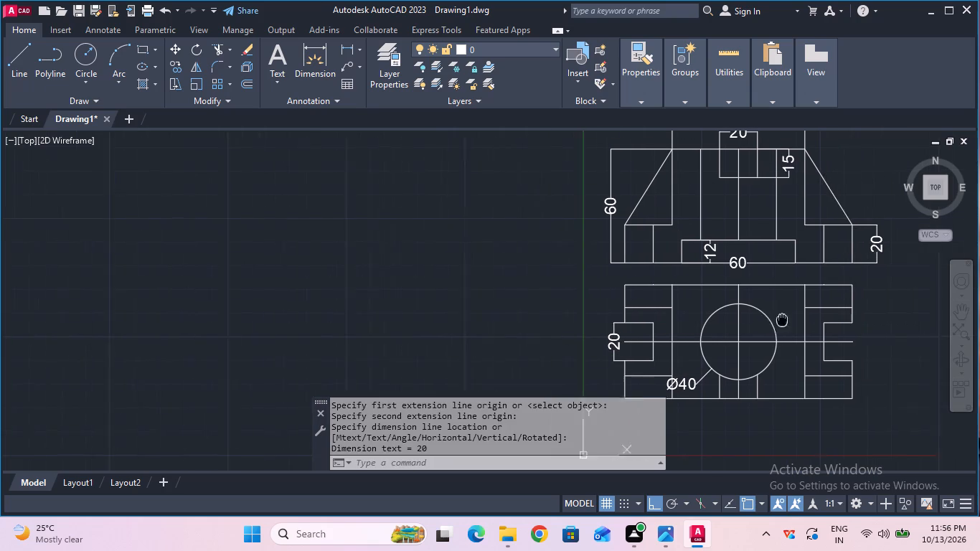
{"action": "middle_click_drag", "start_coordinate": [765, 319], "coordinate": [753, 318]}
{"action": "middle_click", "coordinate": [671, 314]}
{"action": "left_click", "coordinate": [344, 47]}
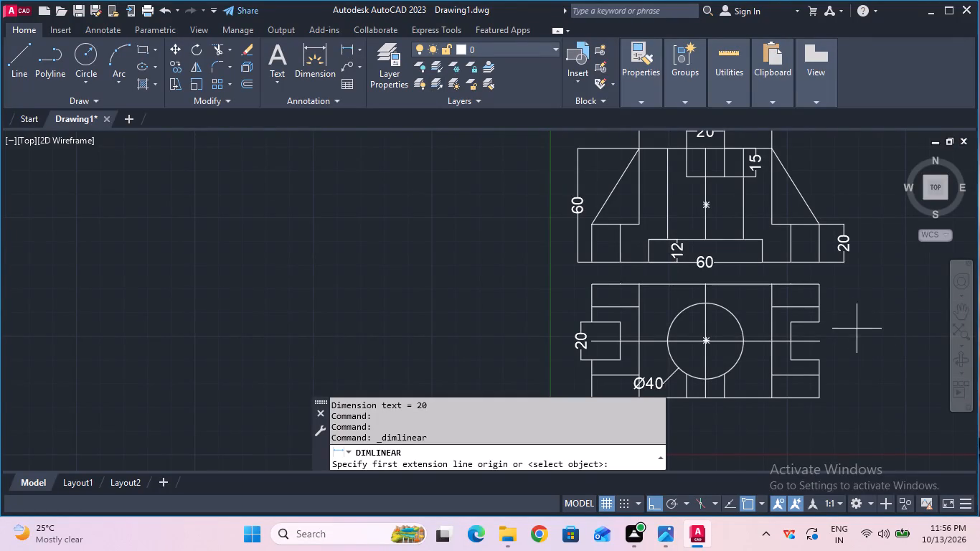
{"action": "left_click", "coordinate": [825, 307]}
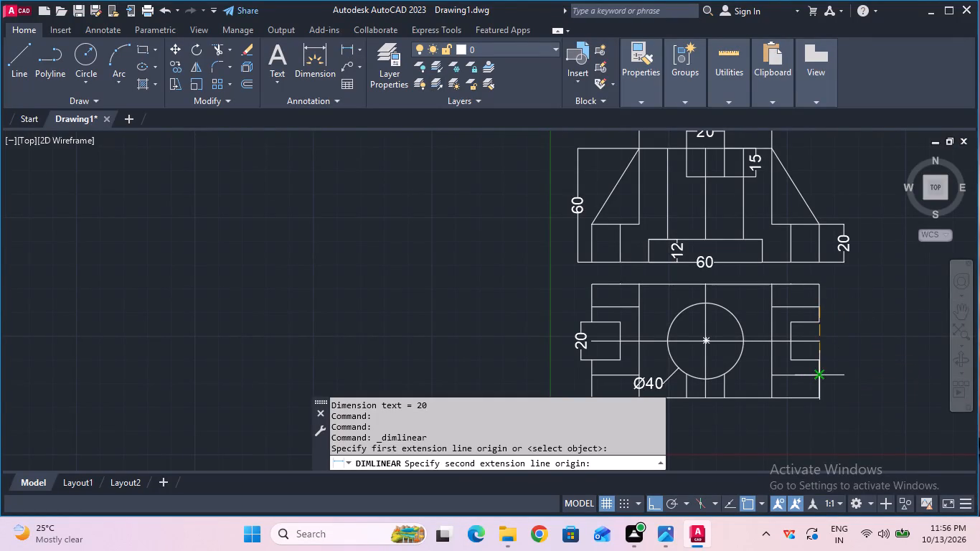
{"action": "left_click", "coordinate": [819, 376]}
{"action": "left_click", "coordinate": [831, 378]}
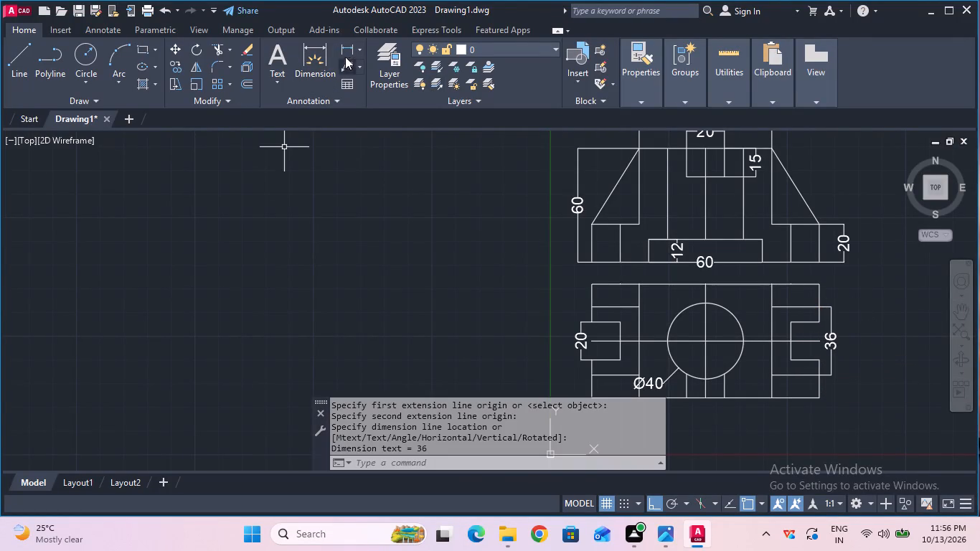
Add a linear dimension for the lower view's overall height, placed outside the notch-line spacing dimension on the right side.
{"action": "left_click", "coordinate": [348, 53]}
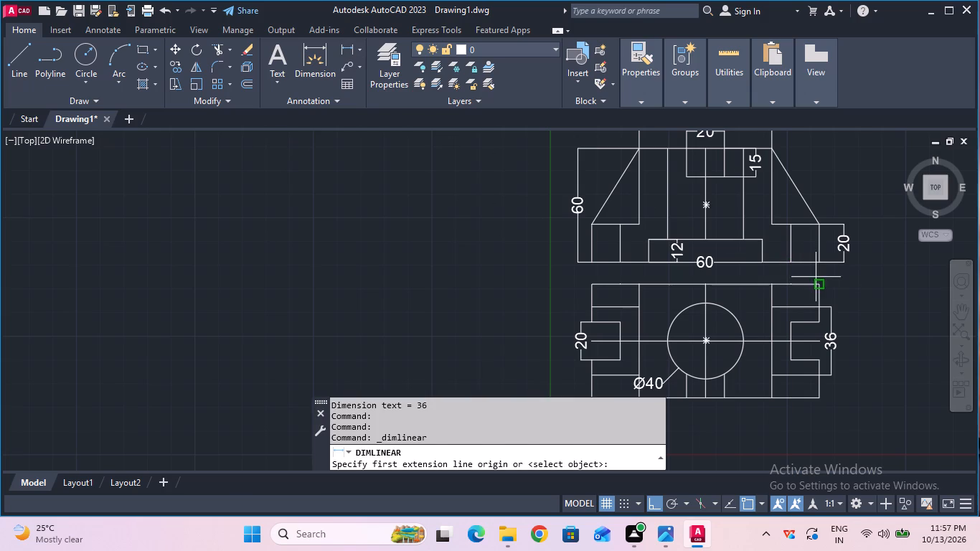
{"action": "left_click", "coordinate": [817, 278]}
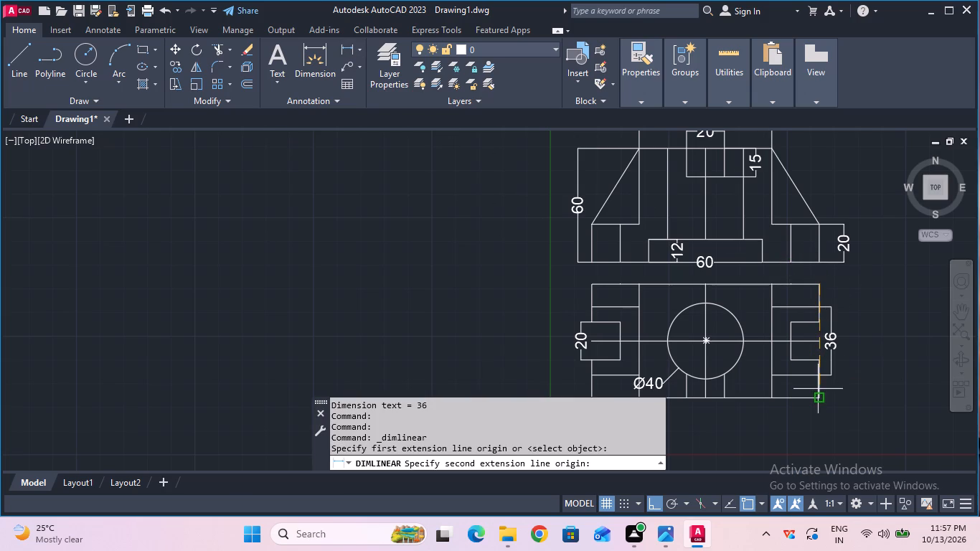
{"action": "left_click", "coordinate": [818, 395]}
{"action": "left_click", "coordinate": [852, 391]}
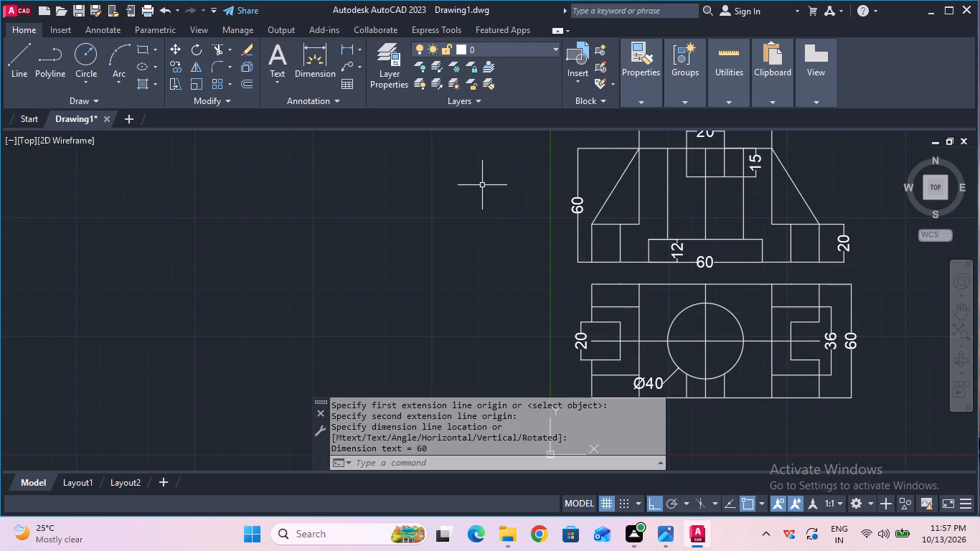
Add a linear dimension between the inner edges of the lower view's left and right notches, placed below the view.
{"action": "scroll", "coordinate": [482, 185], "scroll_direction": "down", "scroll_amount": 1}
{"action": "scroll", "coordinate": [577, 280], "scroll_direction": "up", "scroll_amount": 1}
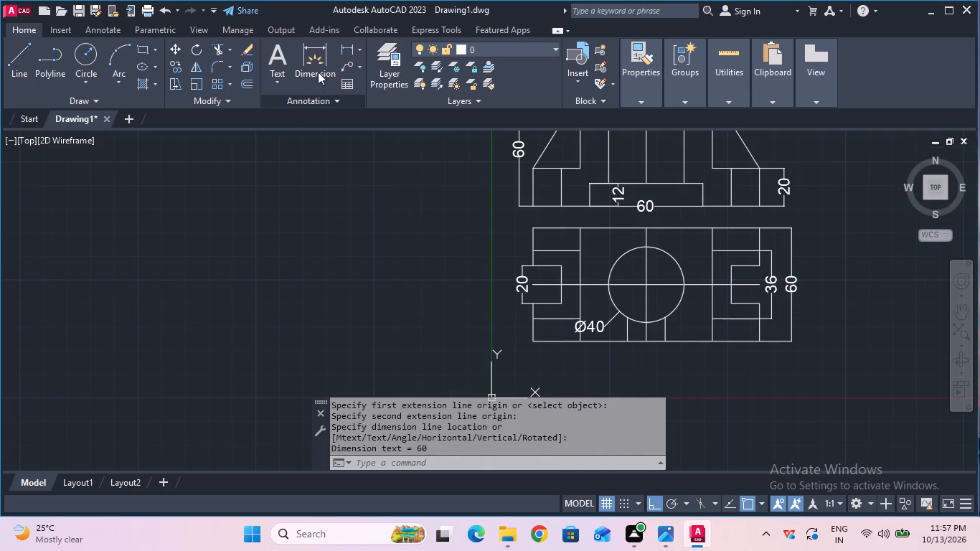
{"action": "left_click", "coordinate": [339, 44]}
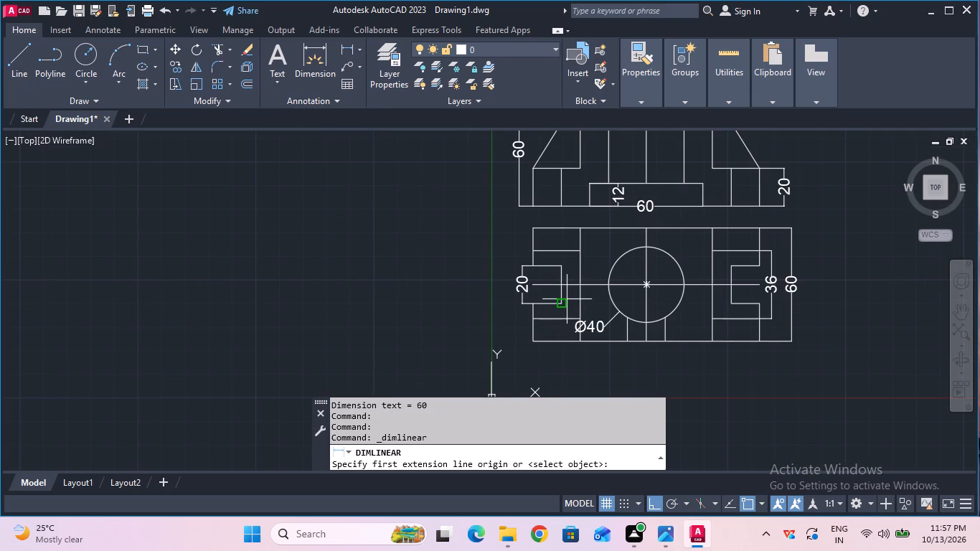
{"action": "left_click", "coordinate": [560, 302]}
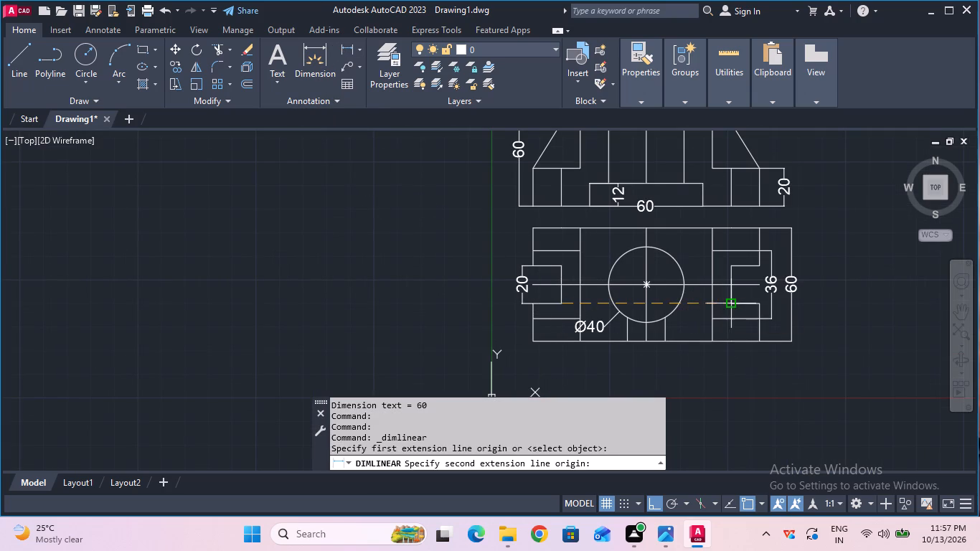
{"action": "left_click", "coordinate": [727, 306]}
{"action": "left_click", "coordinate": [730, 367]}
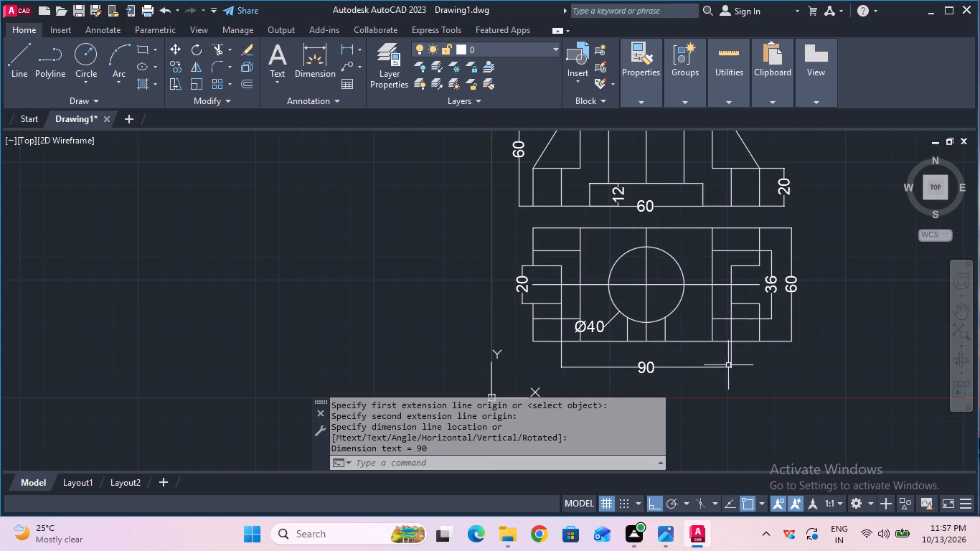
Add a linear dimension for the lower view's overall width, placed below the notch-to-notch dimension.
{"action": "left_click", "coordinate": [349, 48]}
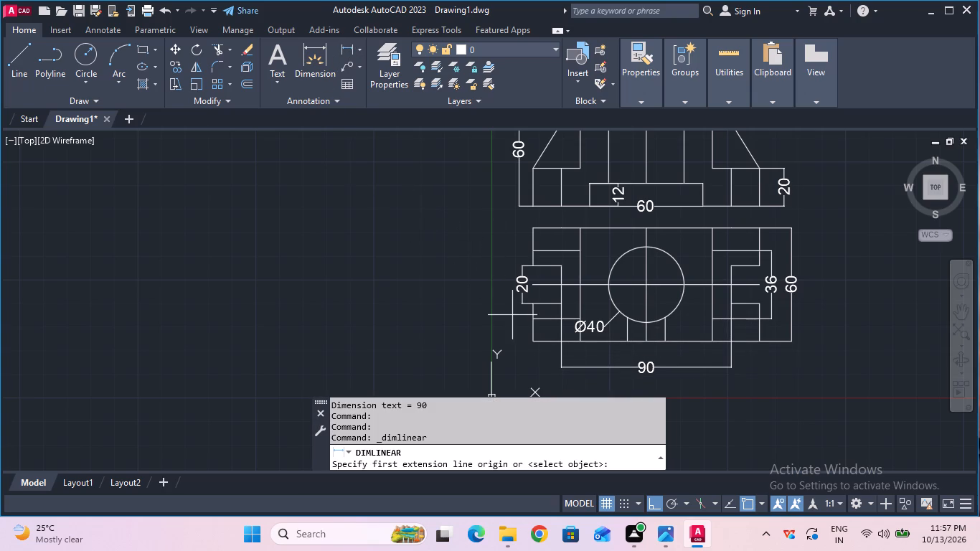
{"action": "left_click", "coordinate": [531, 339]}
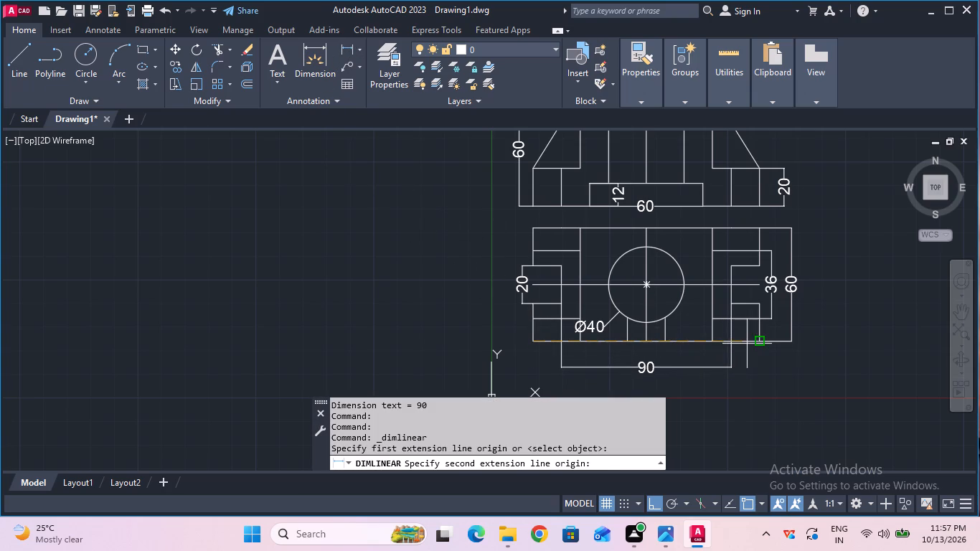
{"action": "left_click", "coordinate": [758, 342]}
{"action": "left_click", "coordinate": [758, 383]}
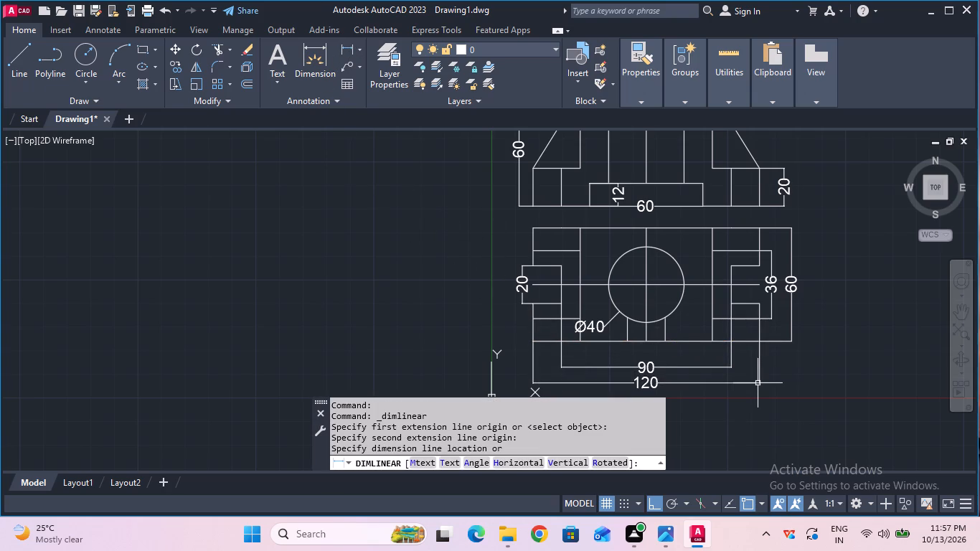
Save the drawing in the Documents folder under the file name Crpss Head.
{"action": "scroll", "coordinate": [693, 265], "scroll_direction": "down", "scroll_amount": 1}
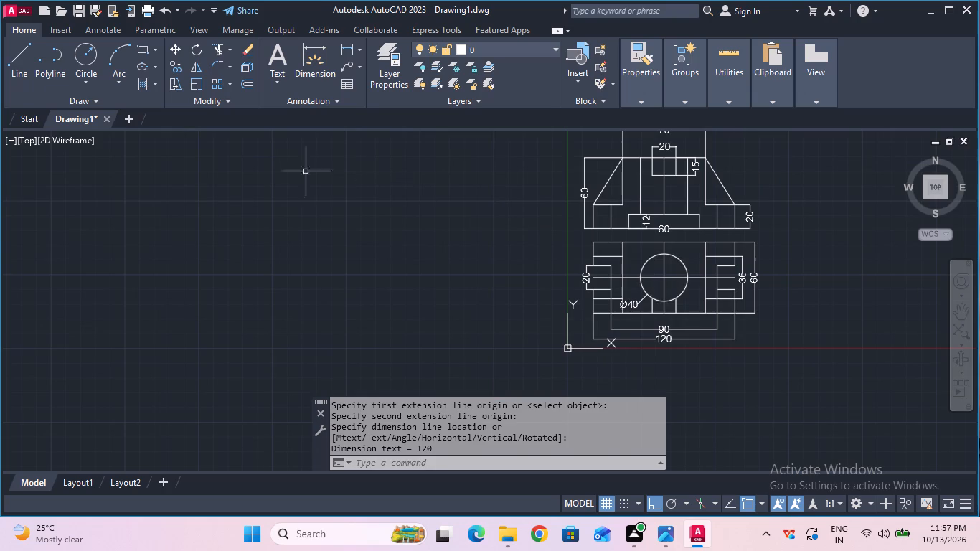
{"action": "left_click", "coordinate": [85, 17]}
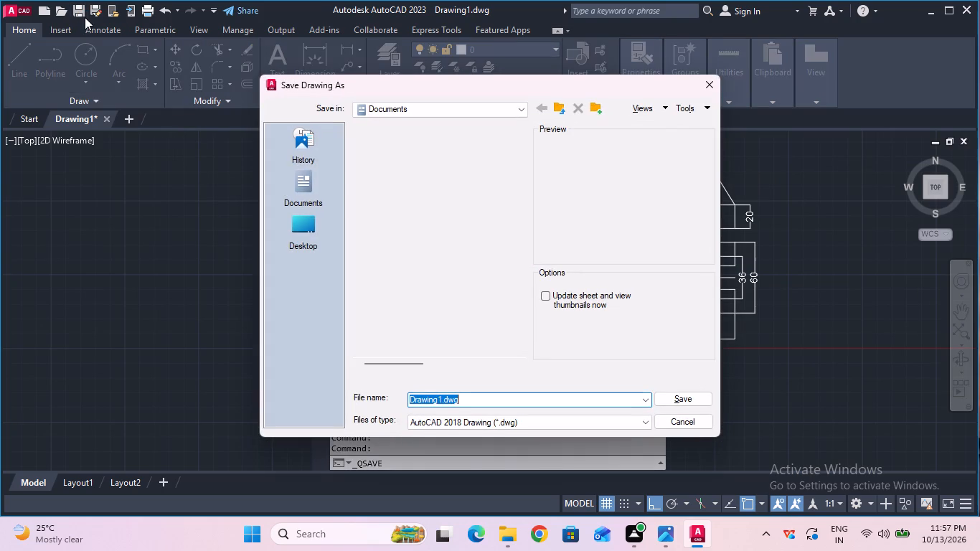
{"action": "key", "text": "BackSpace"}
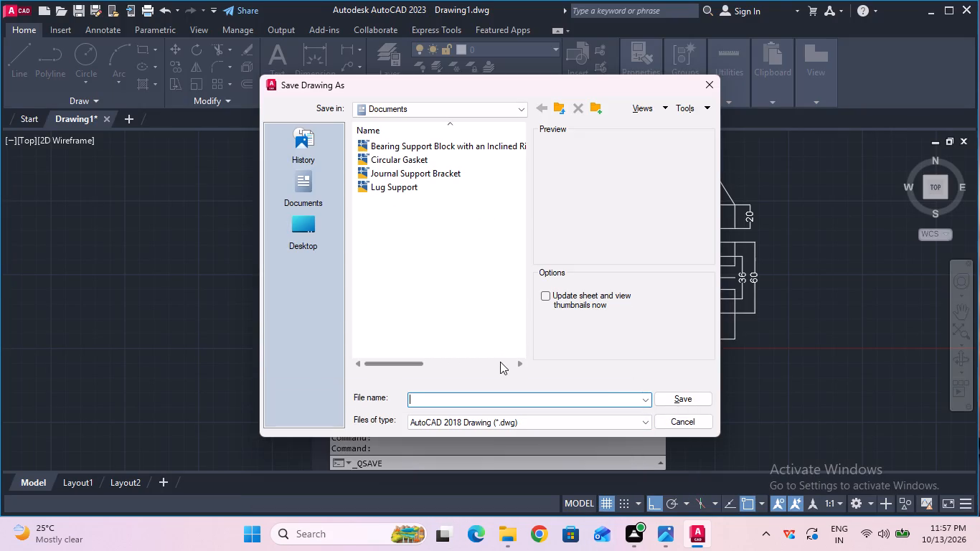
{"action": "key", "text": "c"}
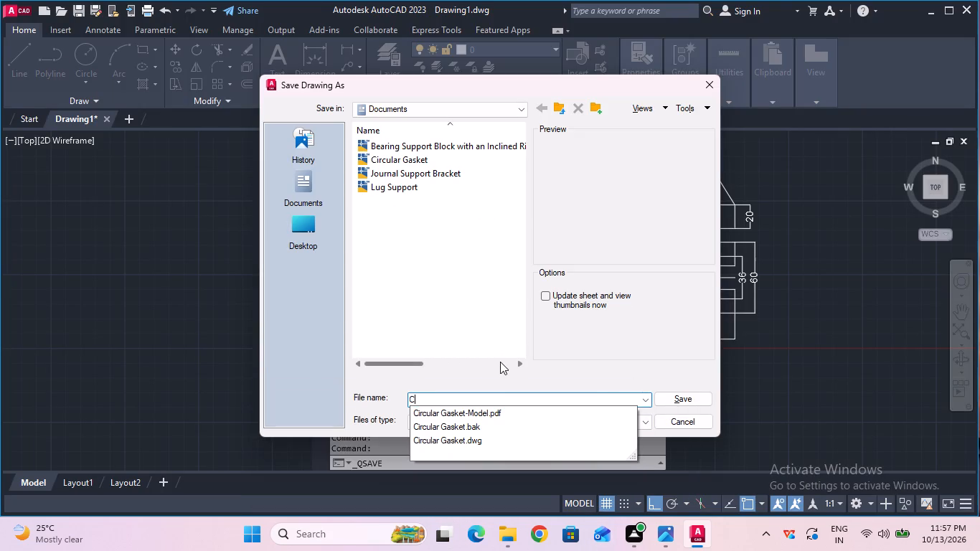
{"action": "type", "text": "rpss"}
{"action": "key", "text": "space"}
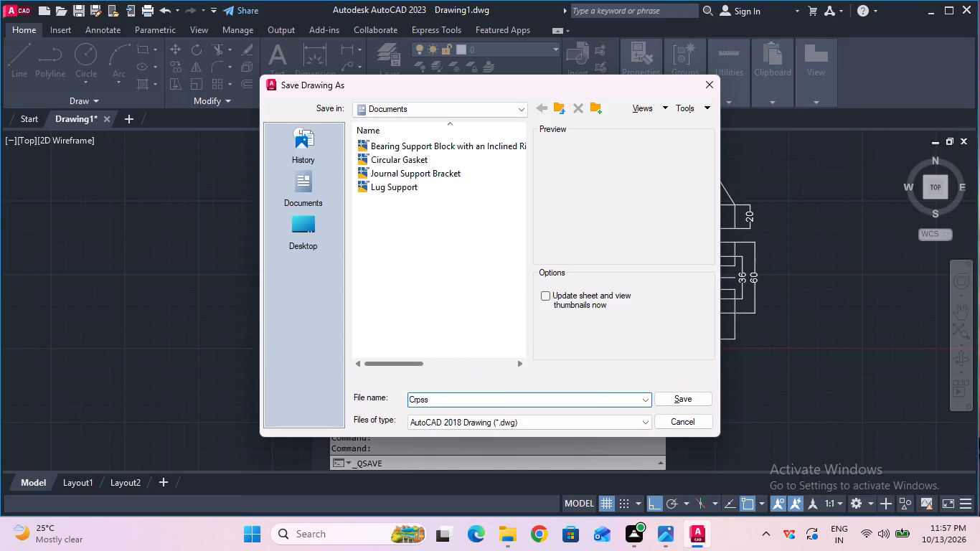
{"action": "key", "text": "h"}
{"action": "type", "text": "ead"}
{"action": "left_click", "coordinate": [707, 400]}
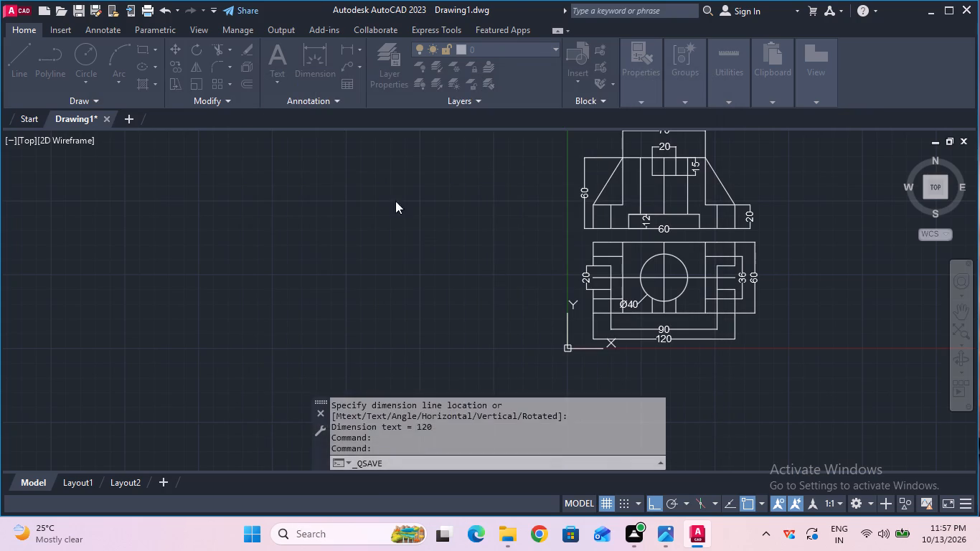
Set up a plot of the model on ISO A4 (297.00 x 210.00 MM) paper with the plot centred.
{"action": "left_click", "coordinate": [148, 17]}
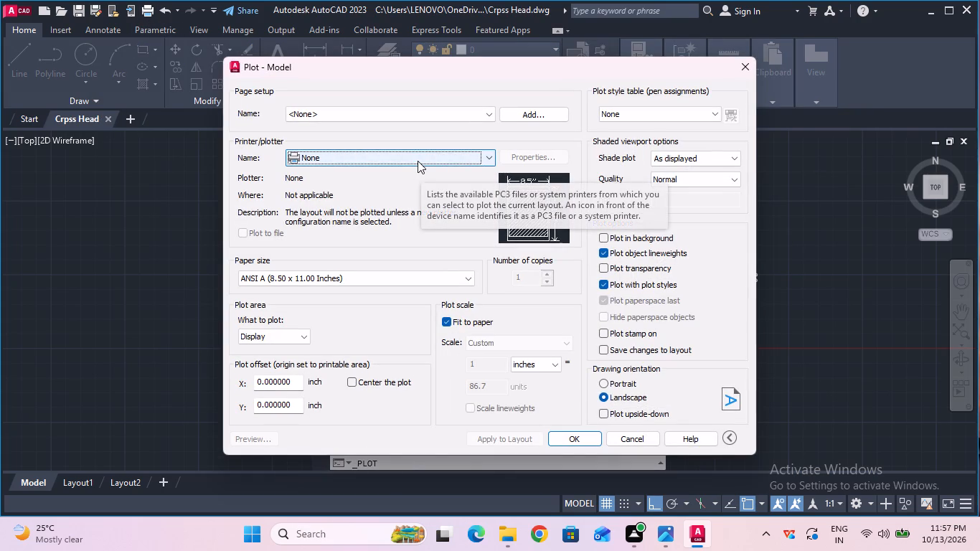
{"action": "left_click", "coordinate": [425, 274]}
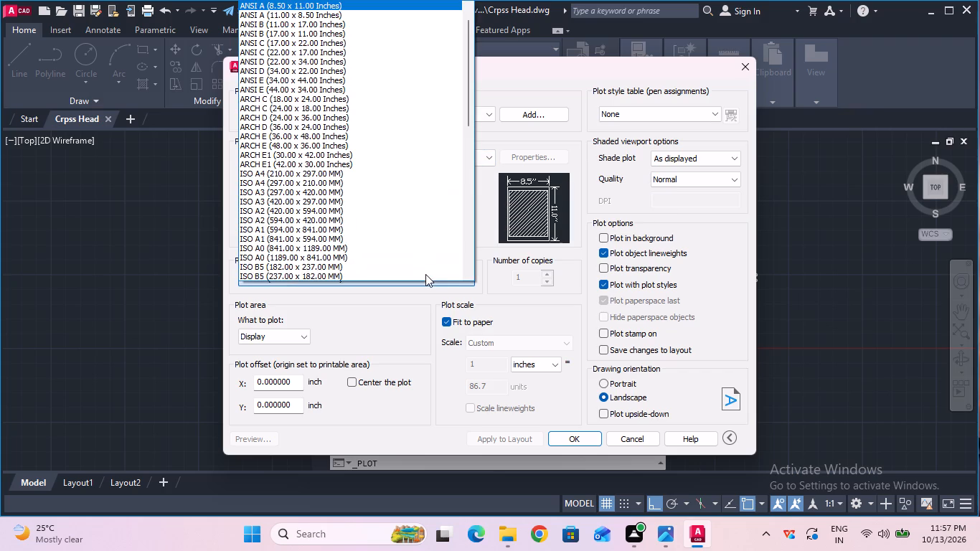
{"action": "left_click", "coordinate": [425, 187]}
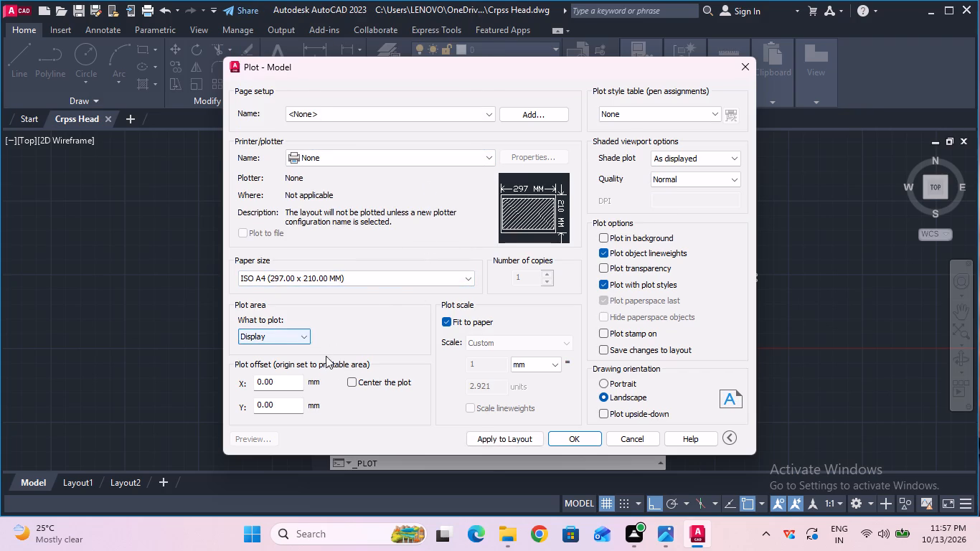
{"action": "left_click", "coordinate": [348, 382]}
Define the plot area as a window enclosing both dimensioned views.
{"action": "left_click", "coordinate": [301, 336]}
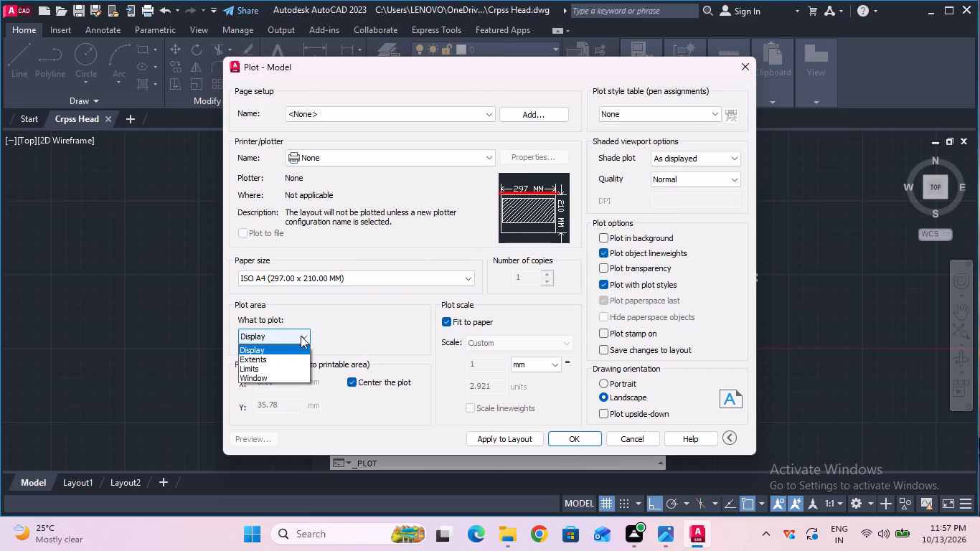
{"action": "left_click", "coordinate": [296, 375]}
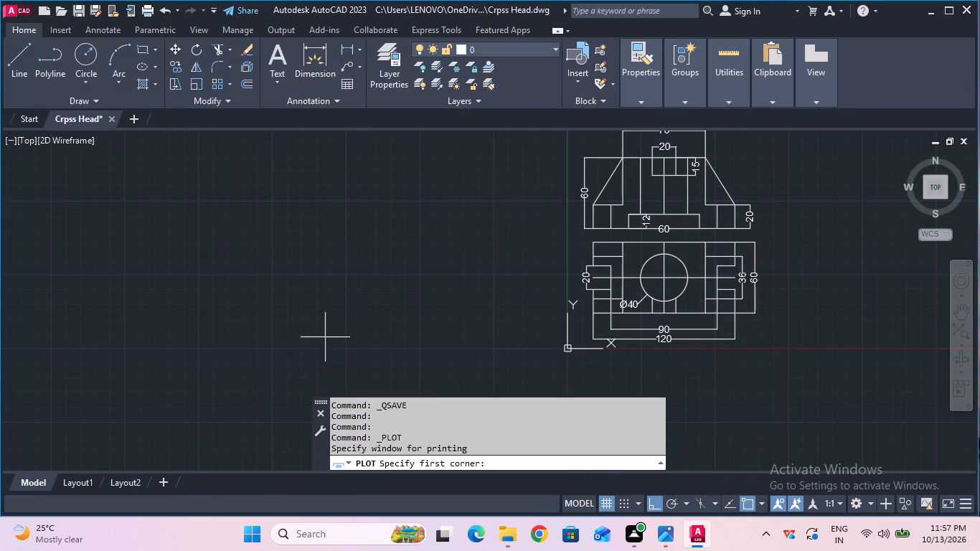
{"action": "scroll", "coordinate": [519, 232], "scroll_direction": "up", "scroll_amount": 1}
{"action": "scroll", "coordinate": [519, 232], "scroll_direction": "down", "scroll_amount": 3}
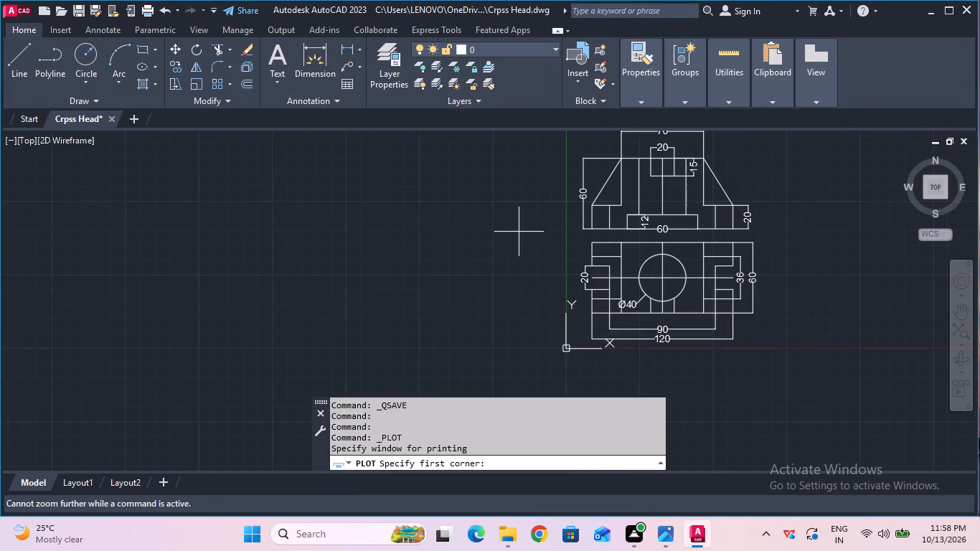
{"action": "middle_click_drag", "start_coordinate": [519, 232], "coordinate": [516, 295]}
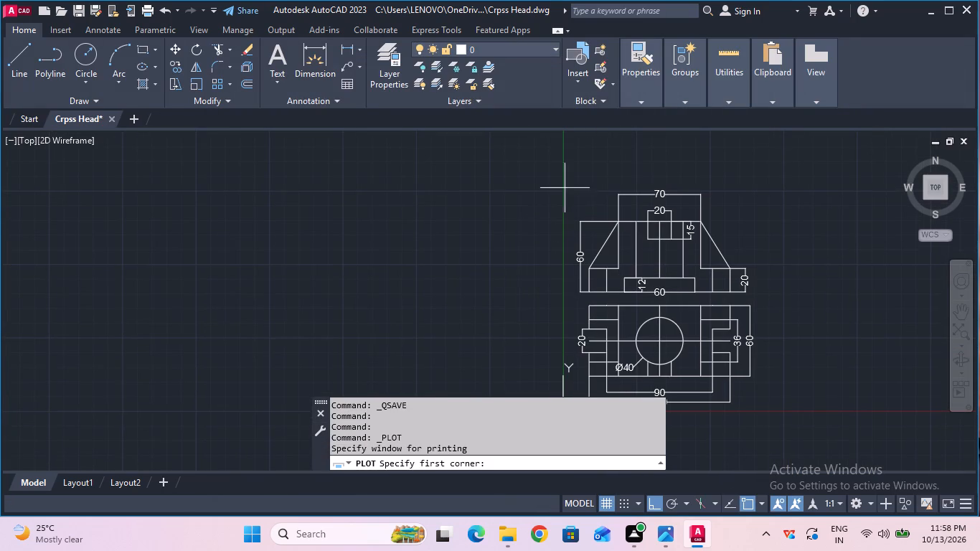
{"action": "left_click", "coordinate": [529, 174]}
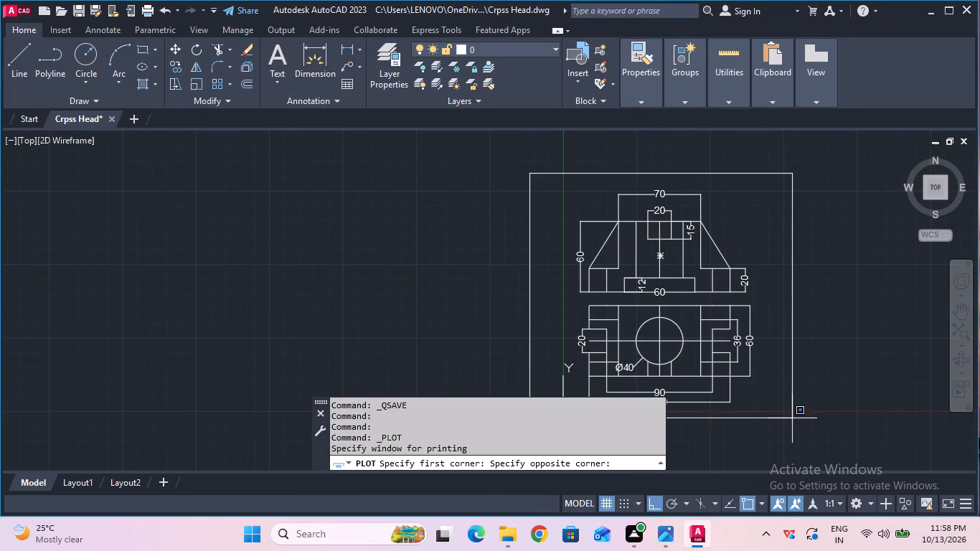
{"action": "left_click", "coordinate": [791, 421]}
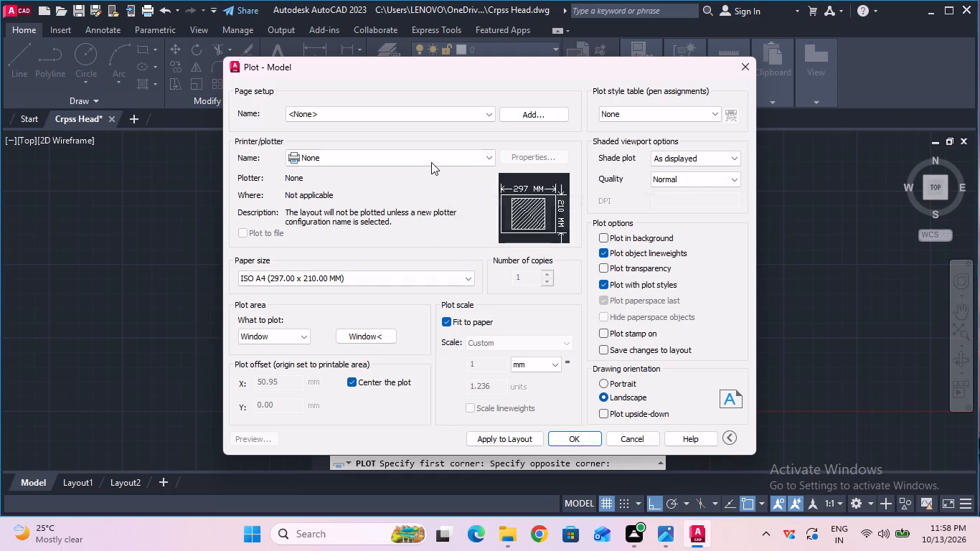
Plot the windowed area with the DWG To PDF.pc3 plotter, saving it as Crpss Head-Model.pdf in the Documents folder.
{"action": "left_click", "coordinate": [431, 162]}
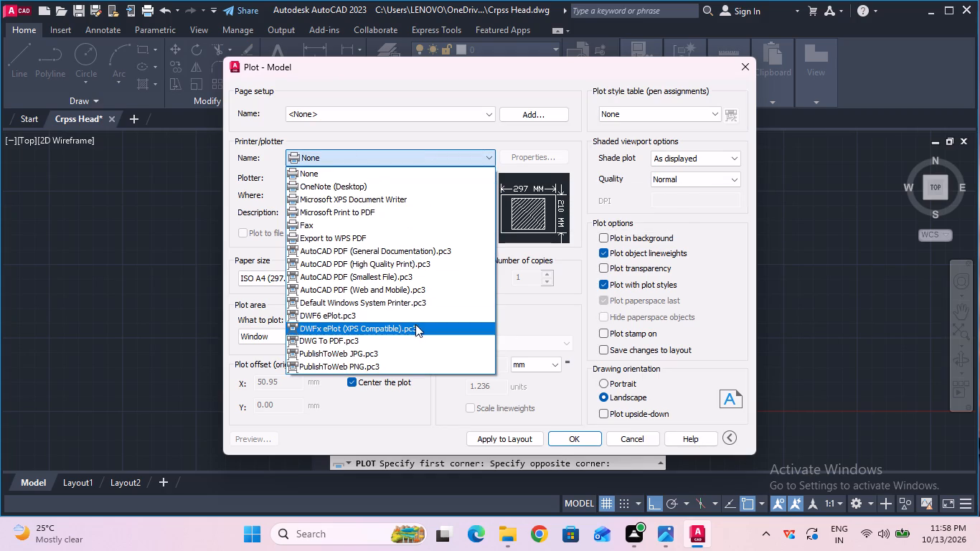
{"action": "left_click", "coordinate": [415, 336]}
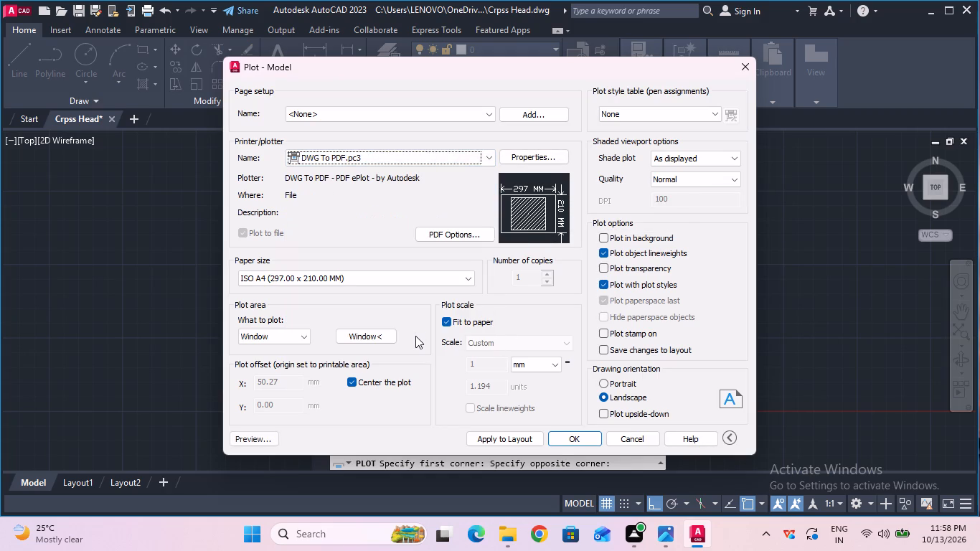
{"action": "left_click", "coordinate": [563, 438]}
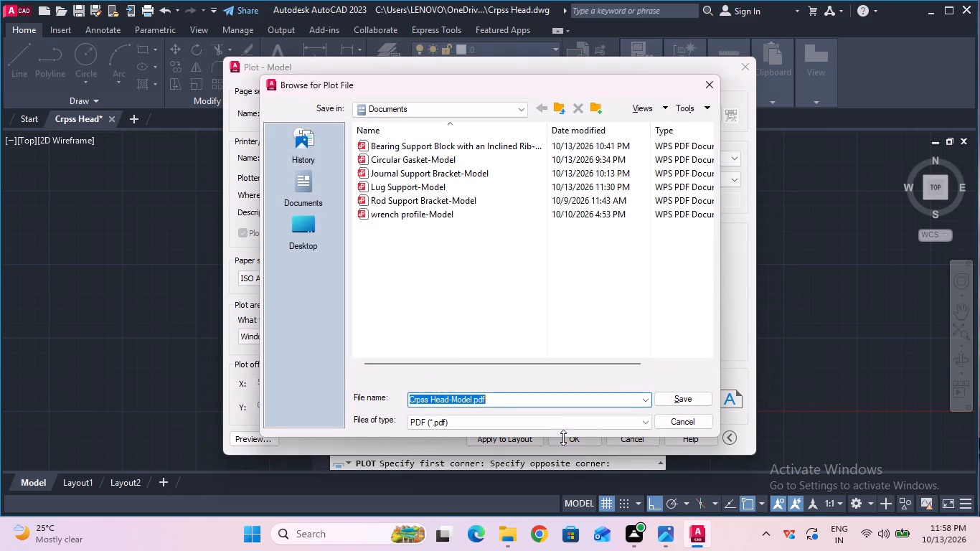
{"action": "left_click", "coordinate": [656, 406]}
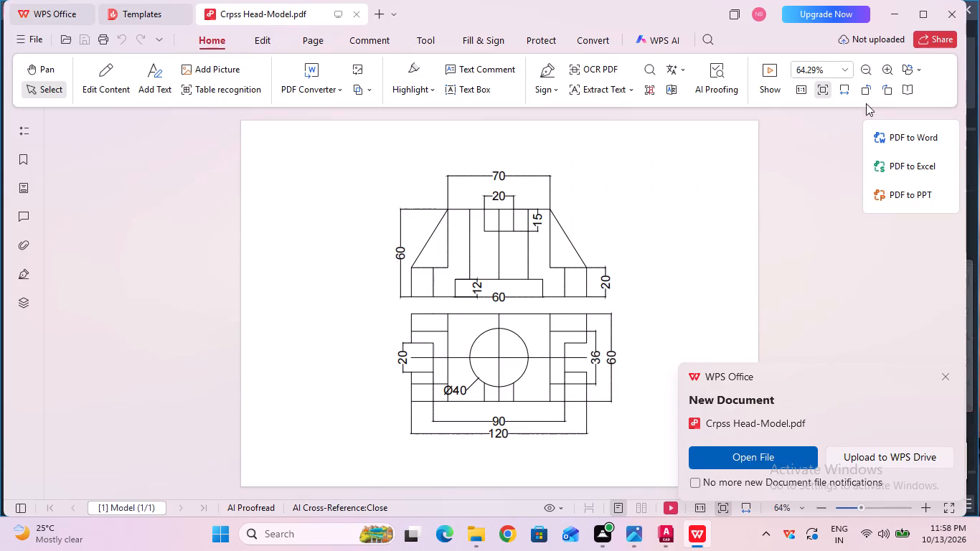
Close the plotted PDF's viewer, and quit AutoCAD with the changes to the Crpss Head drawing saved.
{"action": "left_click", "coordinate": [958, 24]}
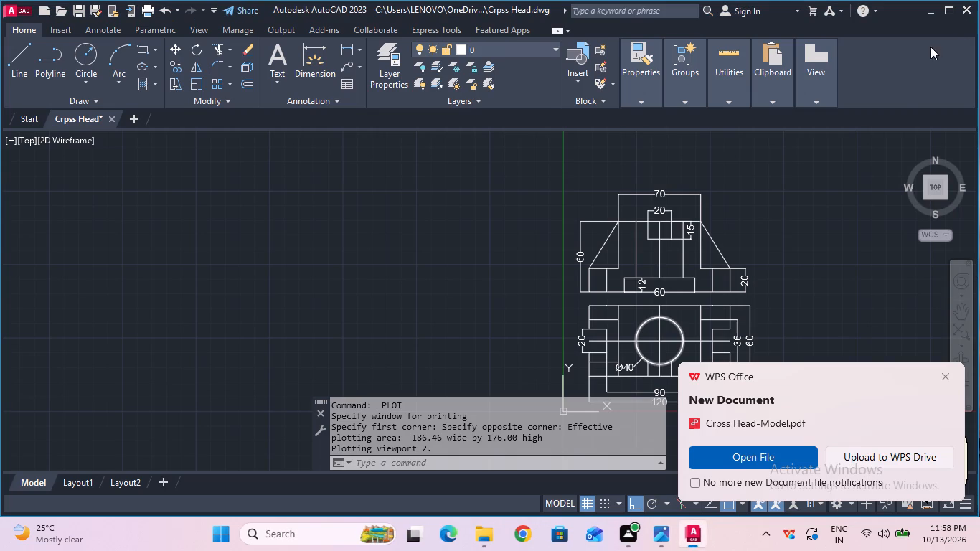
{"action": "left_click", "coordinate": [969, 10]}
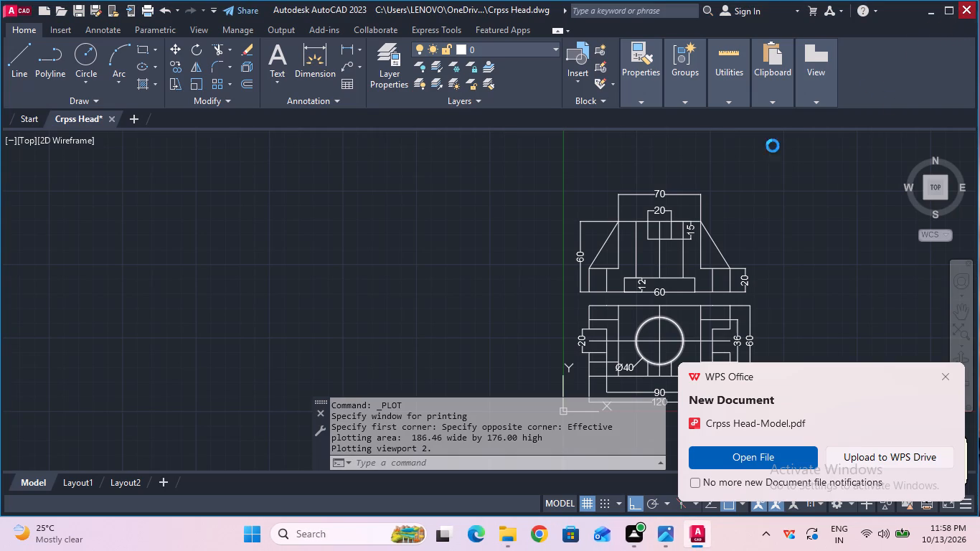
{"action": "left_click", "coordinate": [470, 297]}
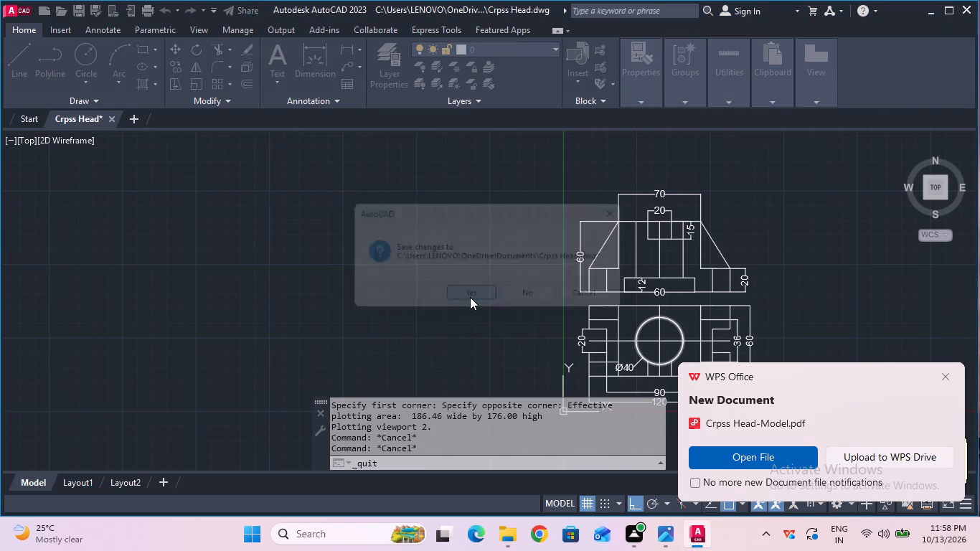